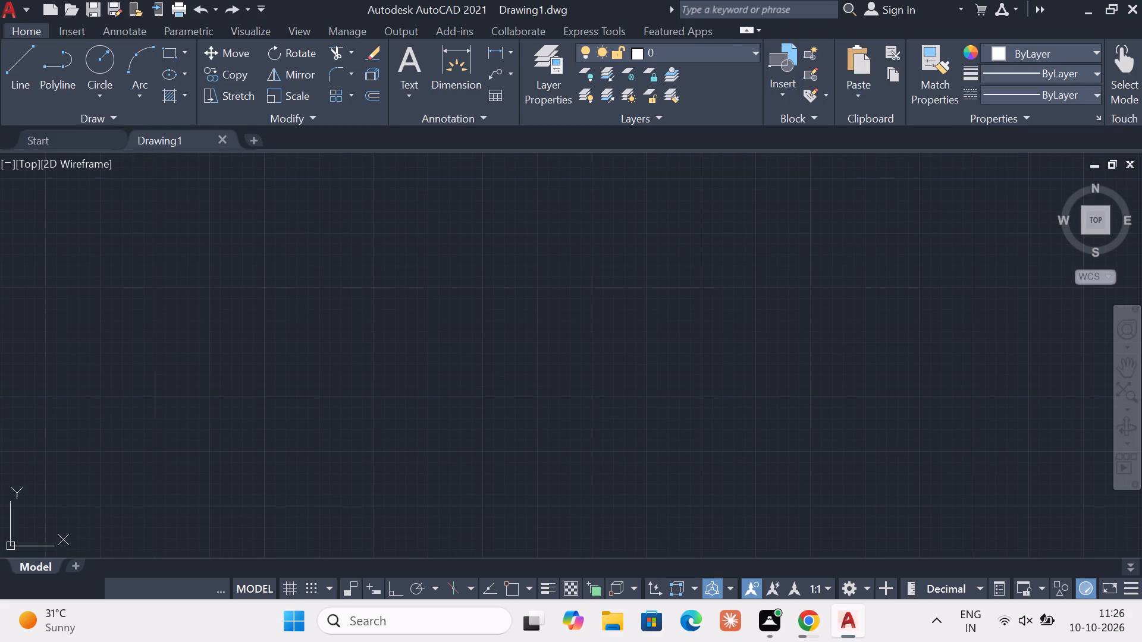
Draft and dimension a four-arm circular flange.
Turn on Ortho mode for the drawing.
click(392, 590)
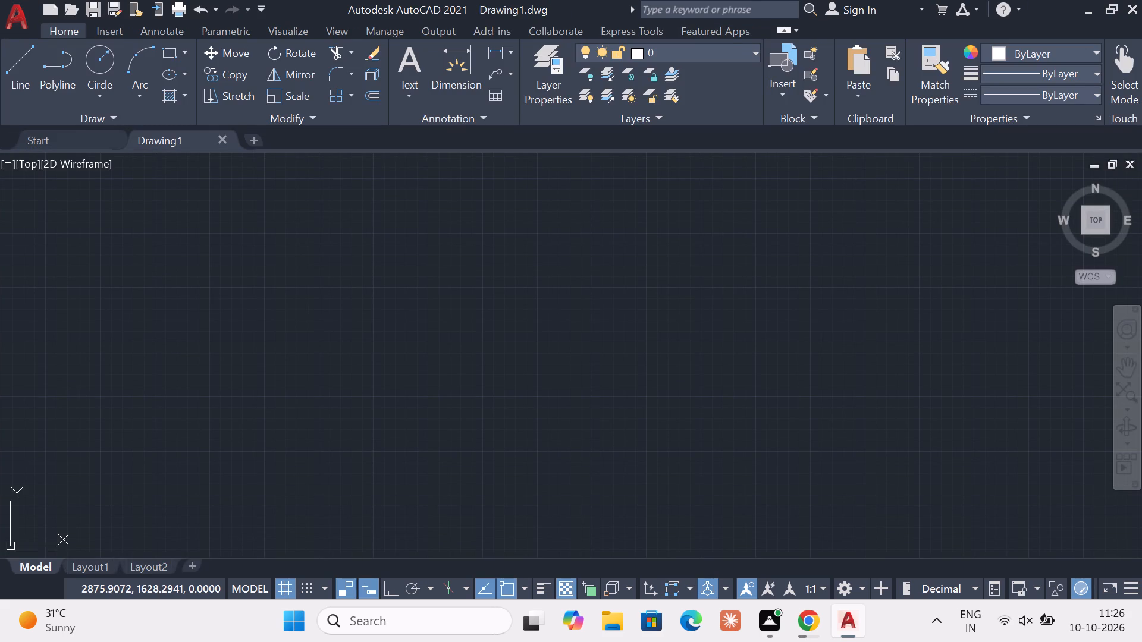
Draw a circle by centre and diameter in the empty drawing area, with a diameter of 60.
click(108, 97)
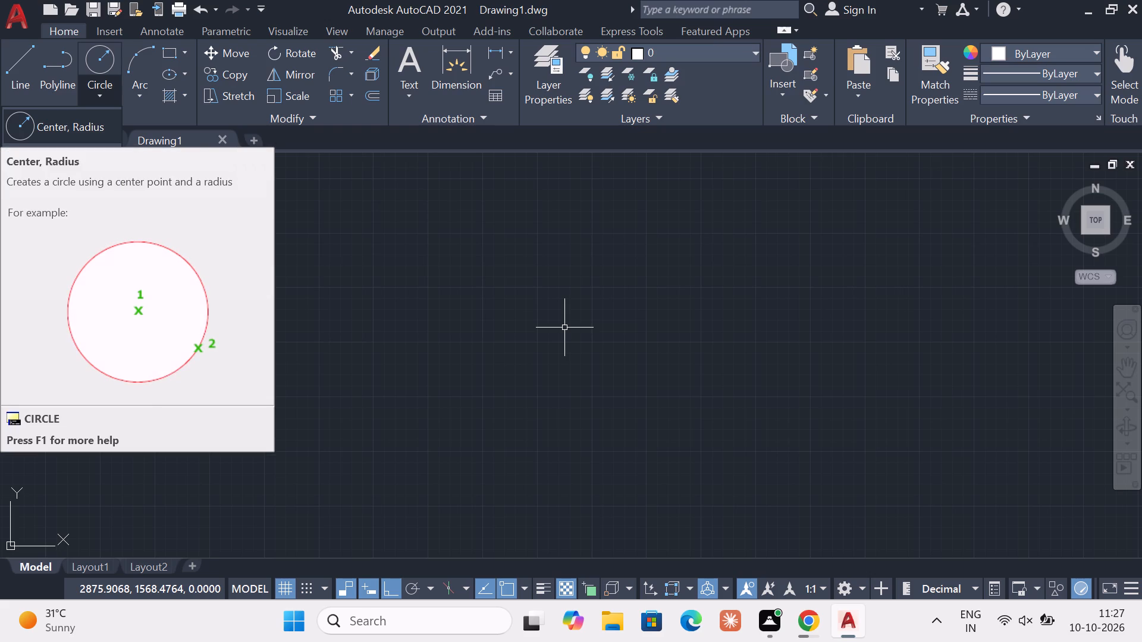
click(99, 96)
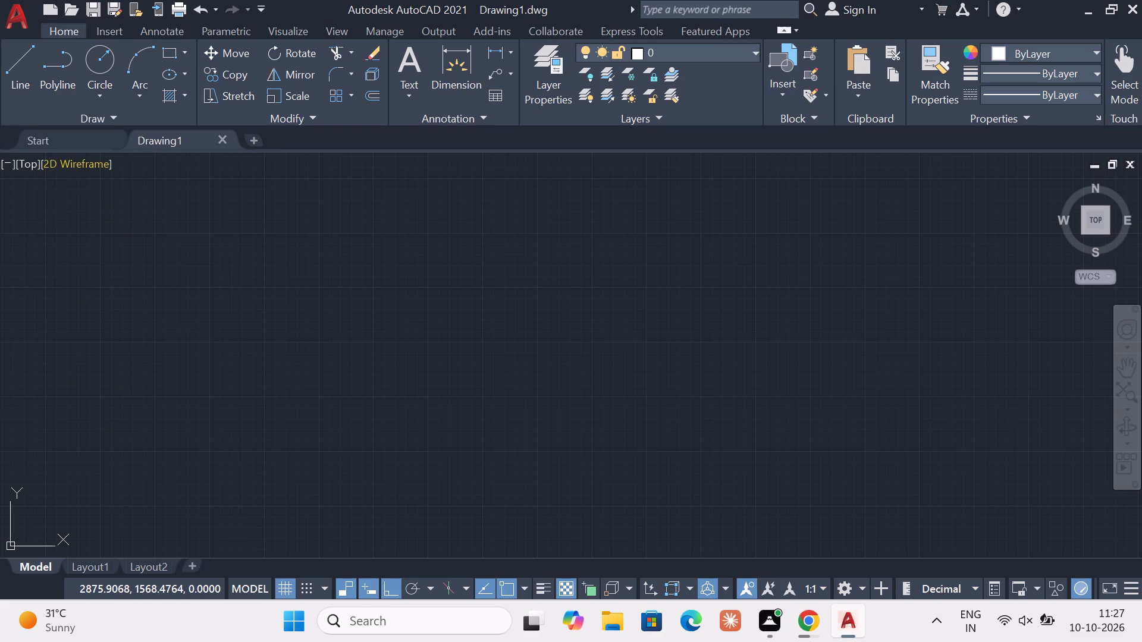
click(106, 92)
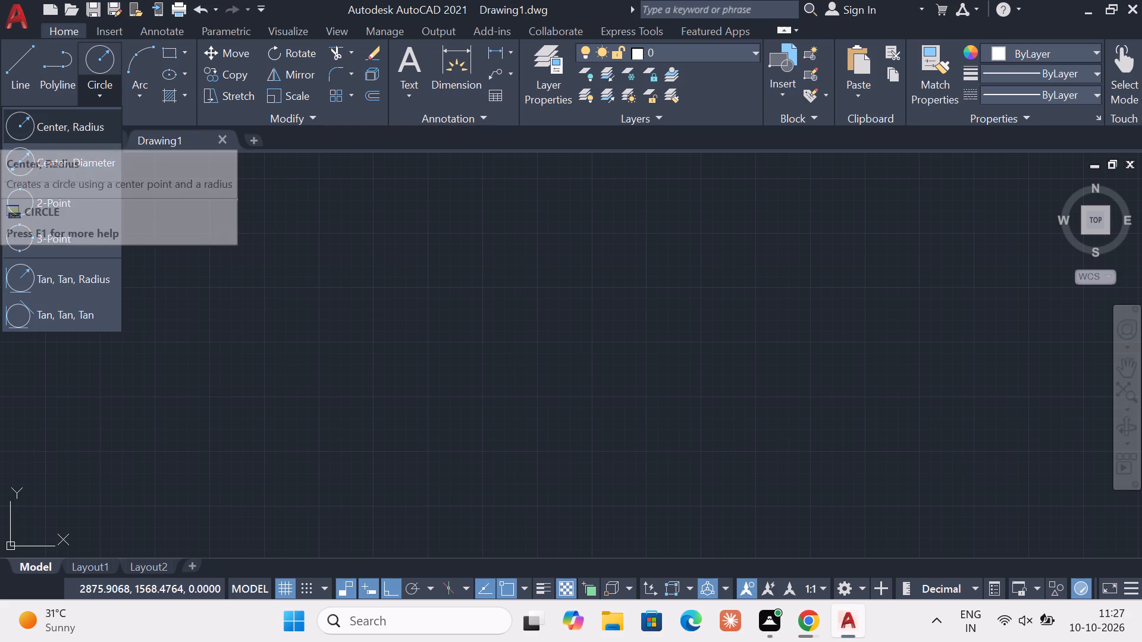
click(82, 159)
click(419, 327)
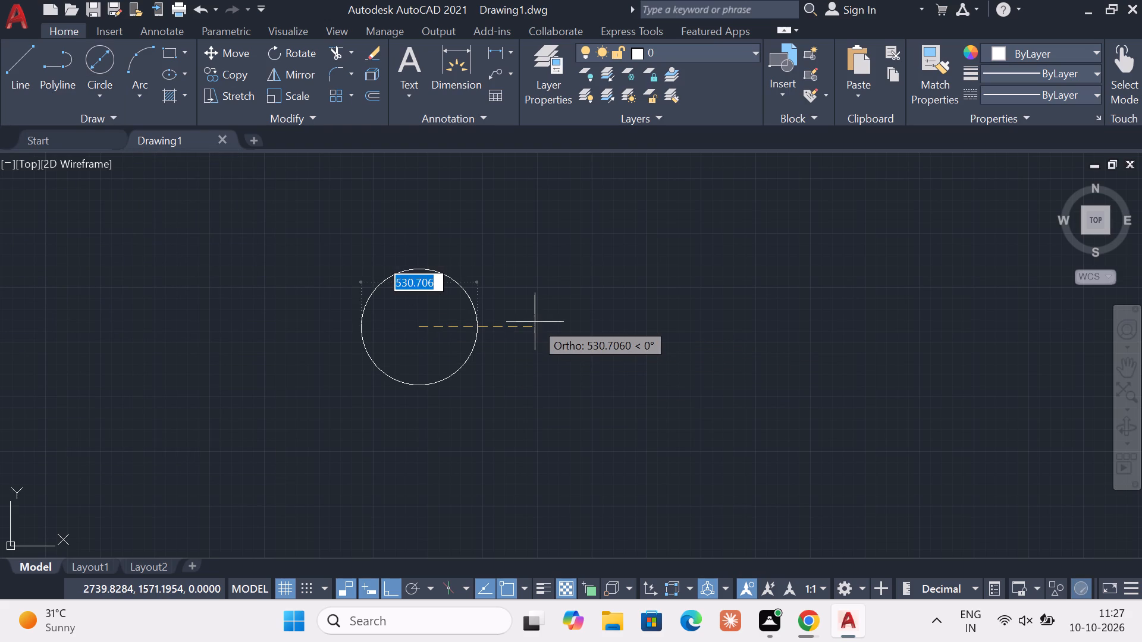
text(60)
key(Return)
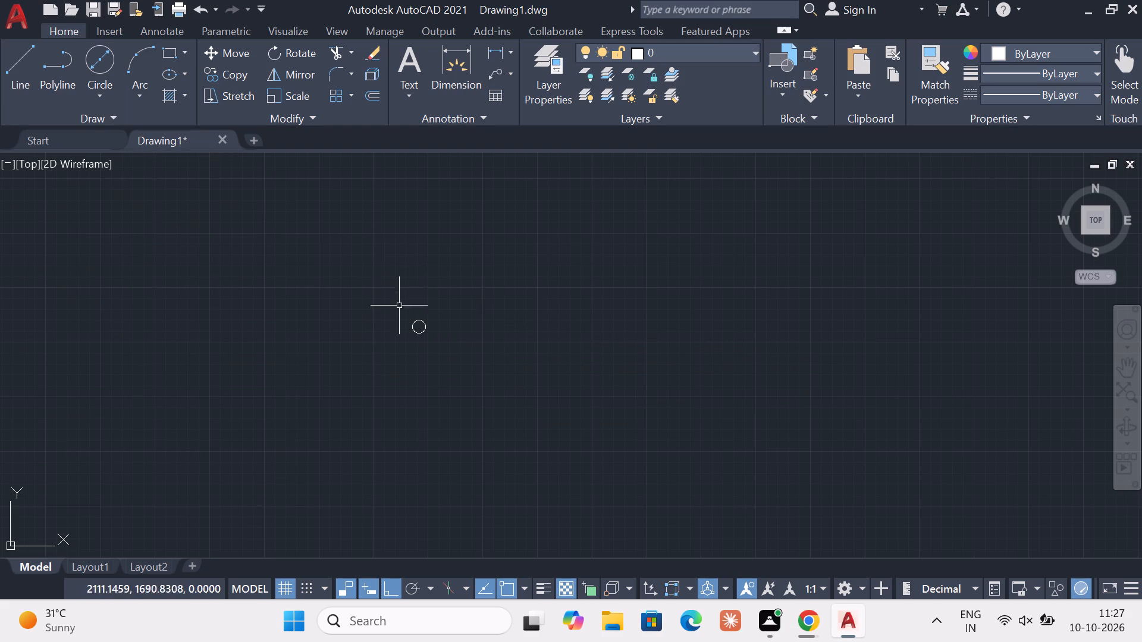
Draw a second circle of diameter 72 concentric with the 60-diameter circle.
scroll(417, 318, up, 5)
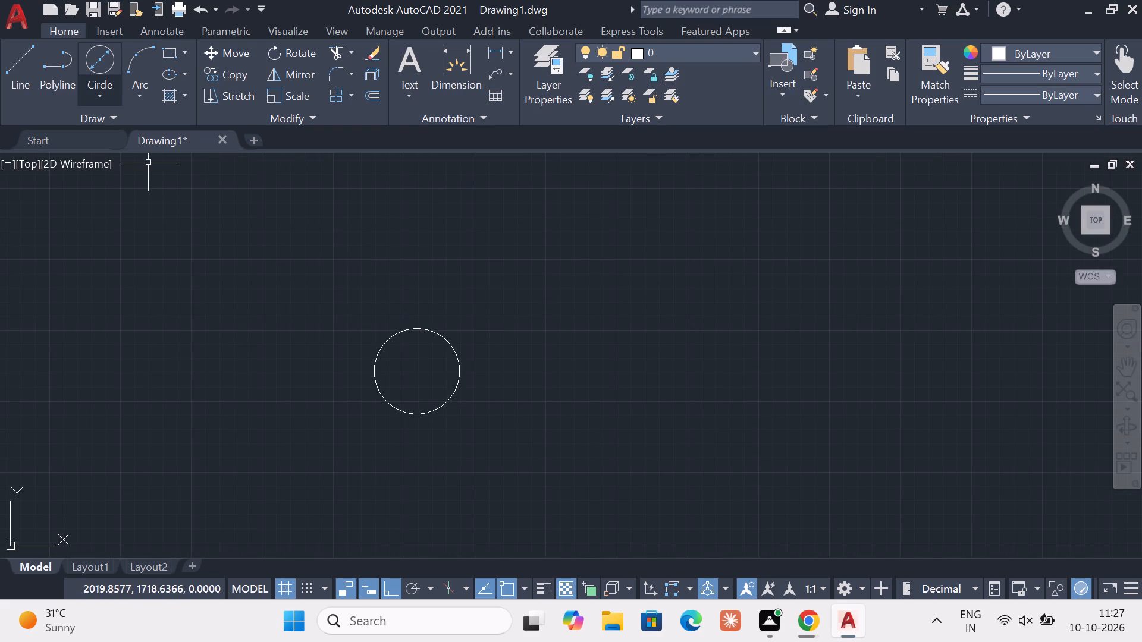
click(103, 97)
click(96, 166)
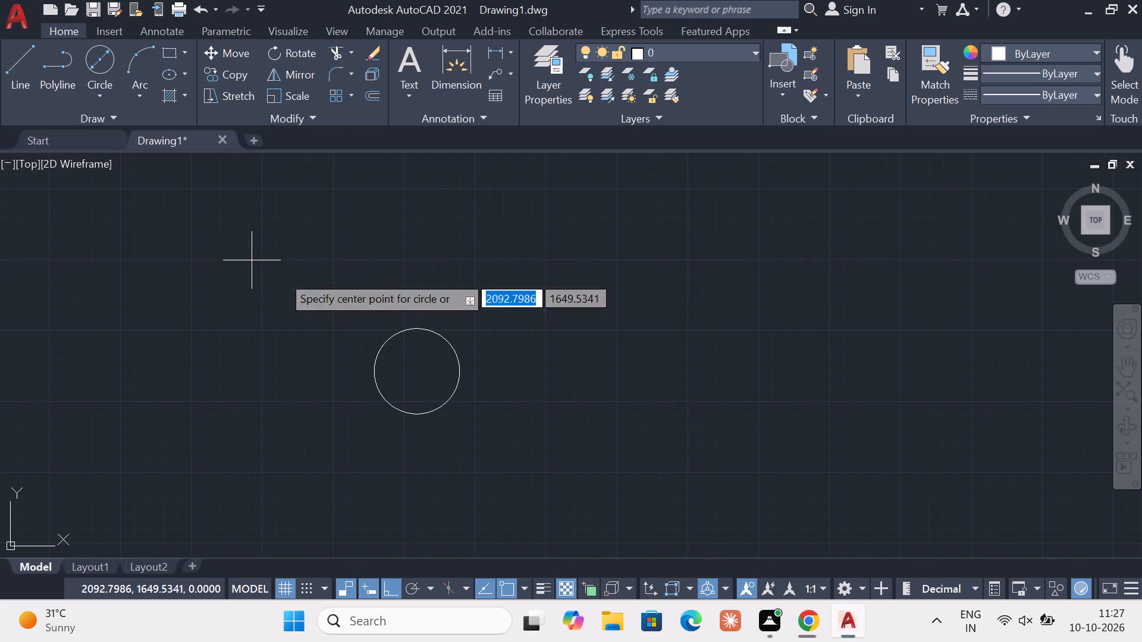
click(411, 369)
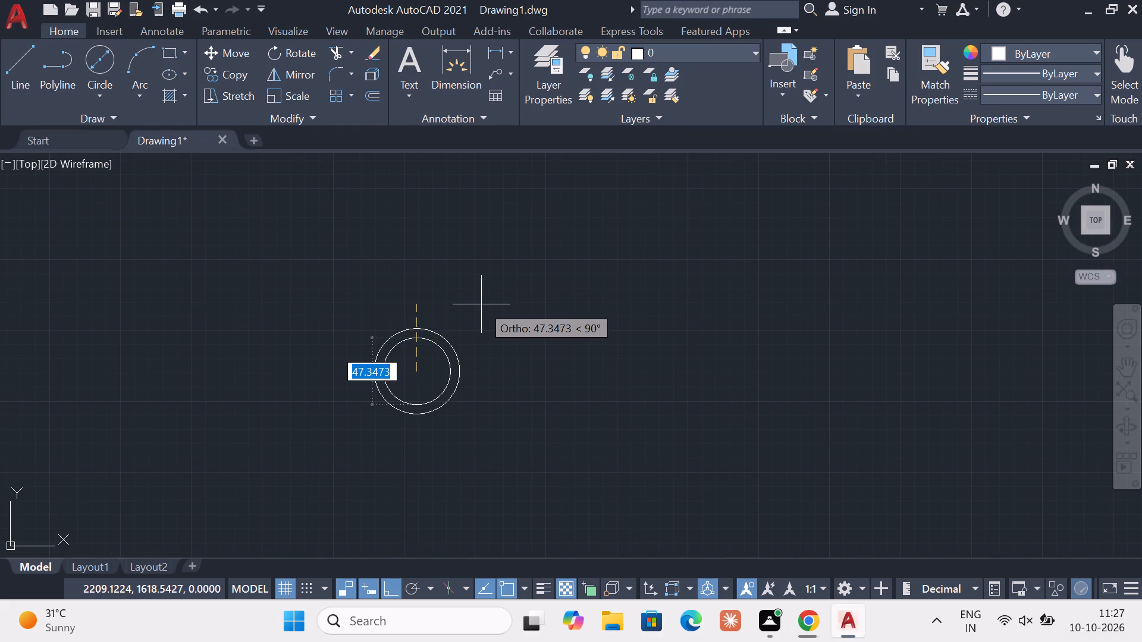
text(72)
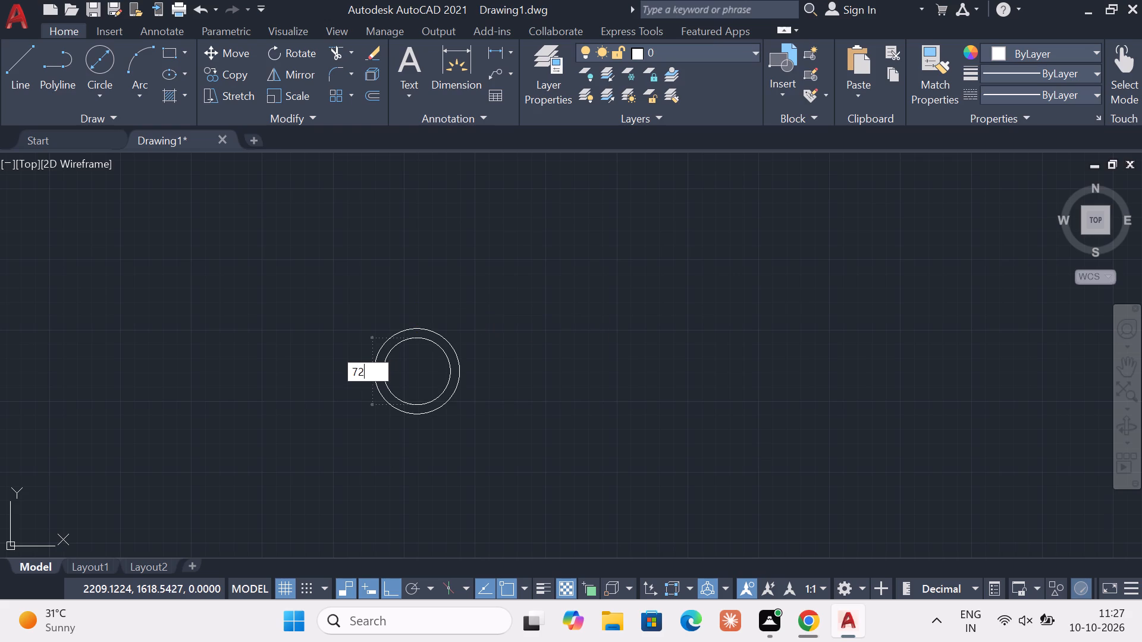
key(Return)
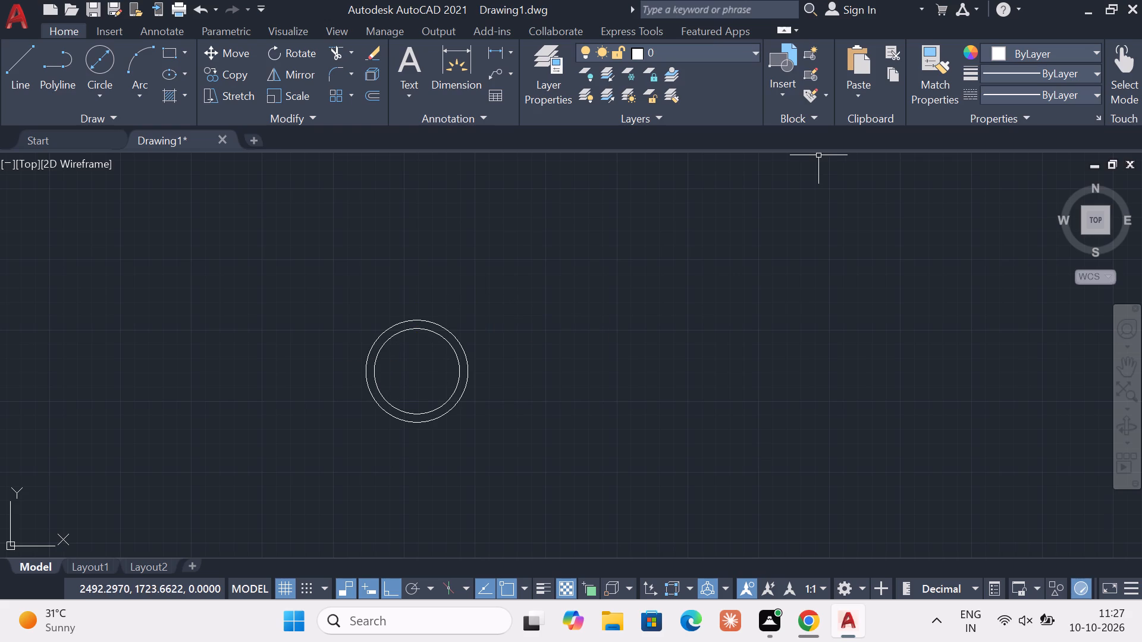
Load the ACAD_ISO09W100 long-dash double-short-dash linetype into the drawing through the Linetype Manager.
scroll(578, 331, down, 1)
scroll(497, 347, up, 1)
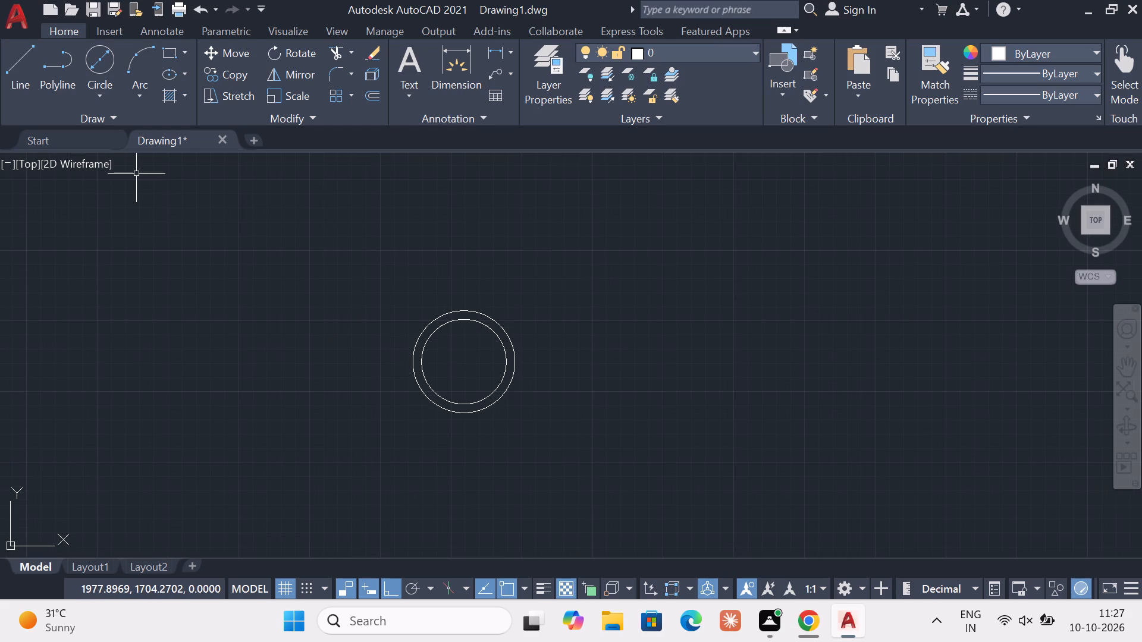
click(1089, 99)
click(1017, 185)
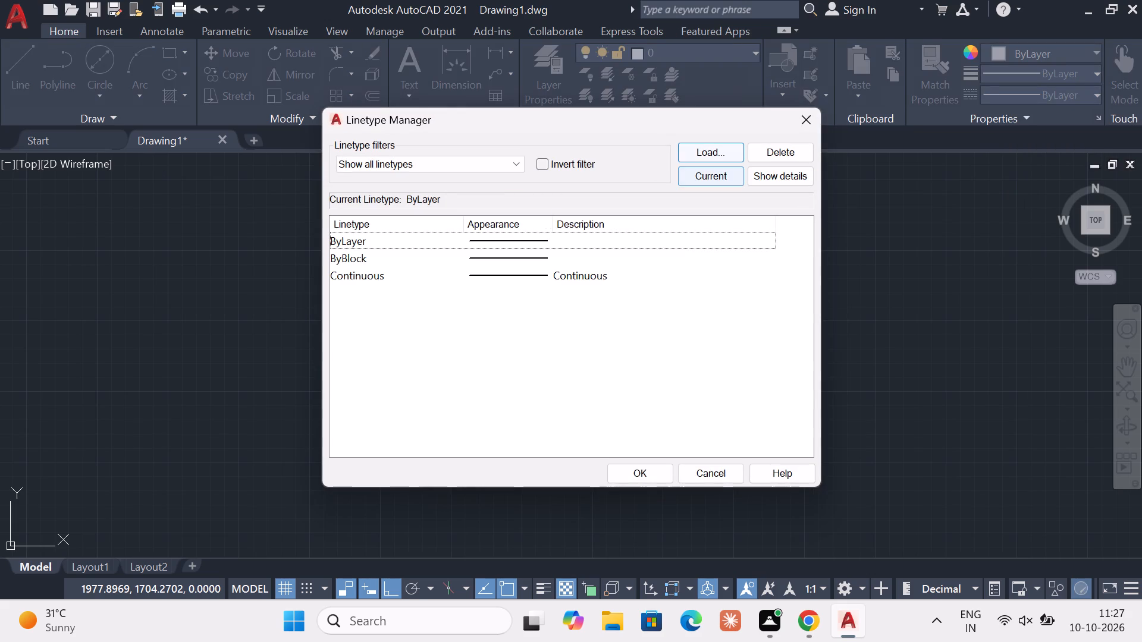
click(724, 141)
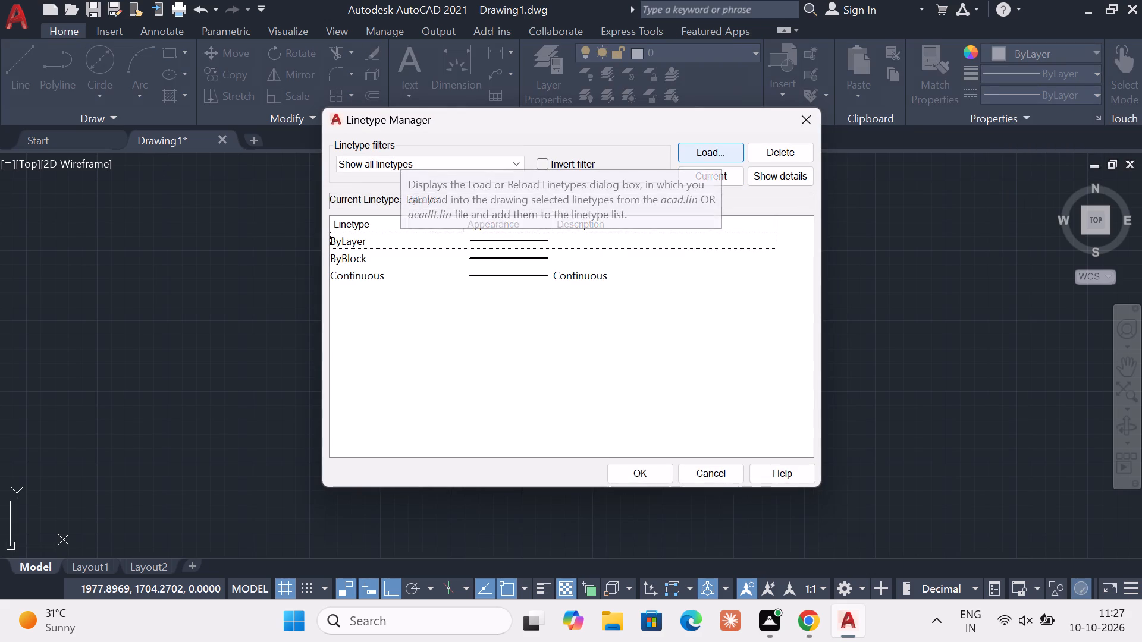
click(721, 150)
click(745, 266)
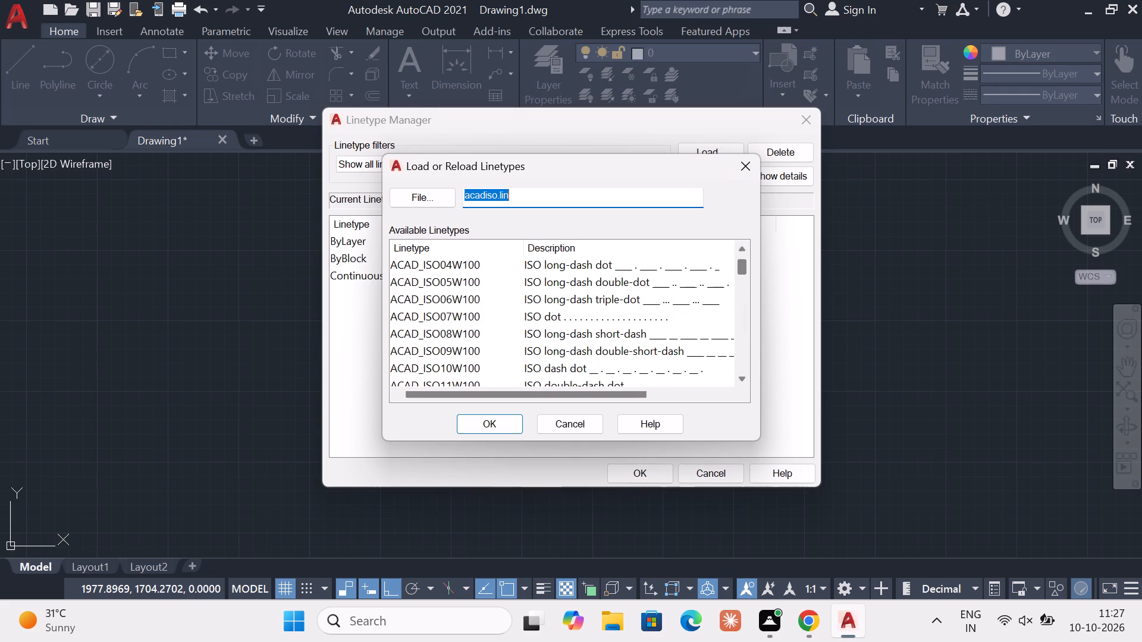
click(697, 348)
click(470, 427)
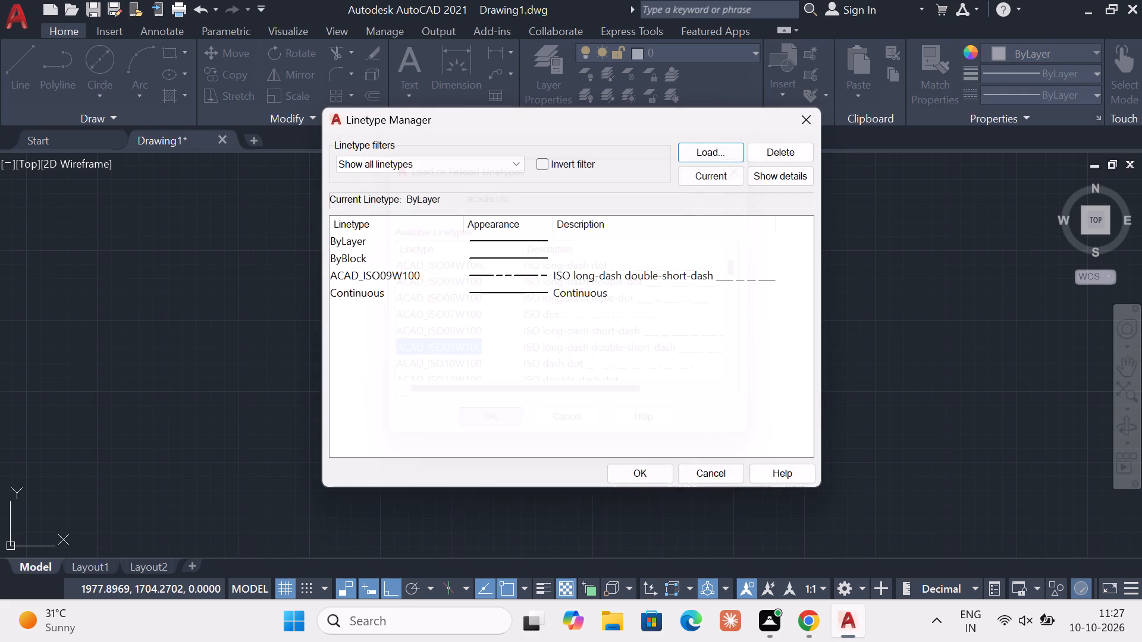
click(716, 177)
double_click(666, 347)
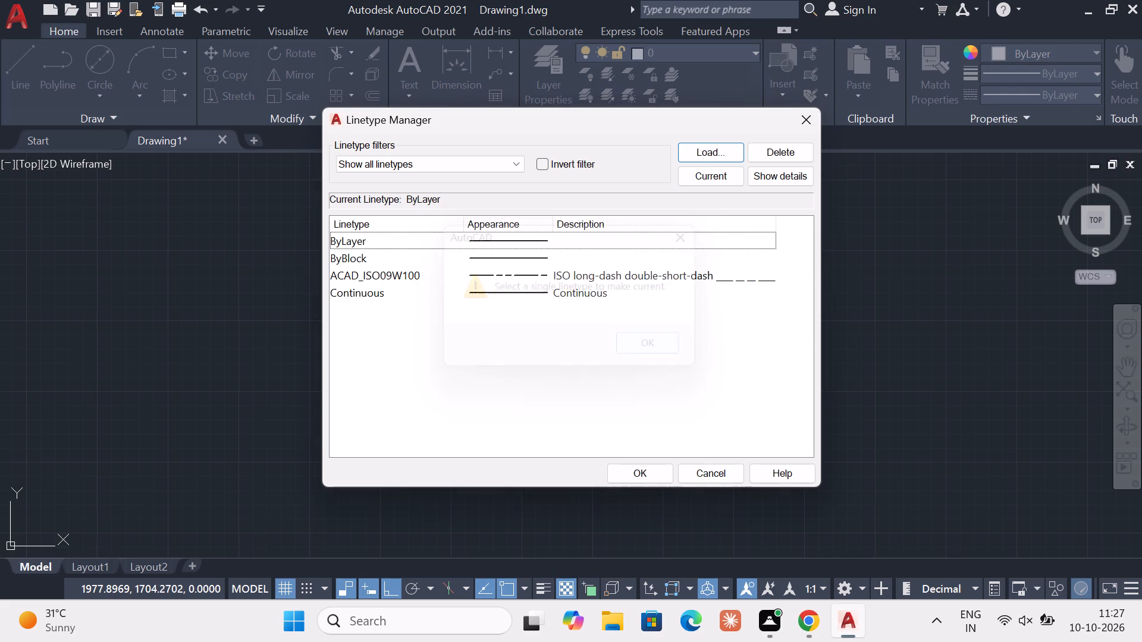
click(725, 280)
click(648, 471)
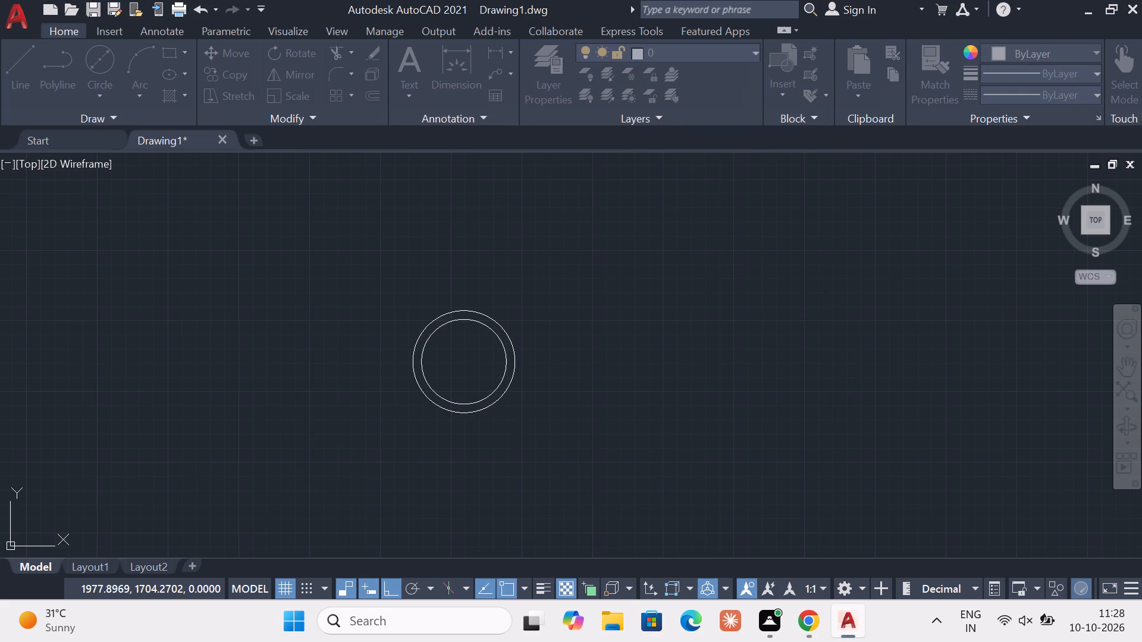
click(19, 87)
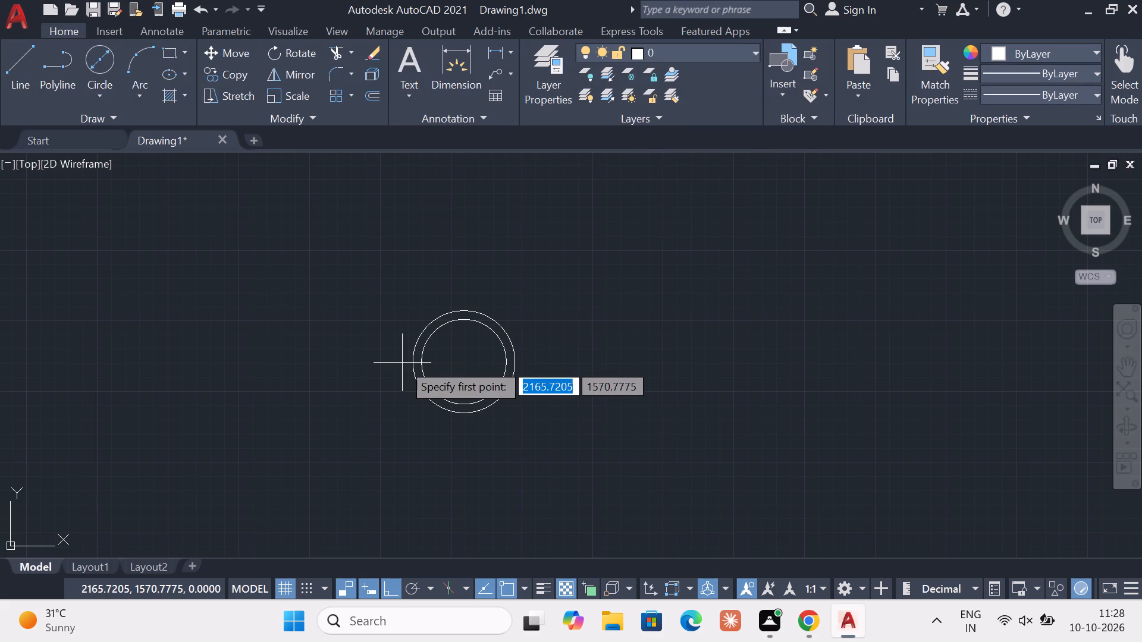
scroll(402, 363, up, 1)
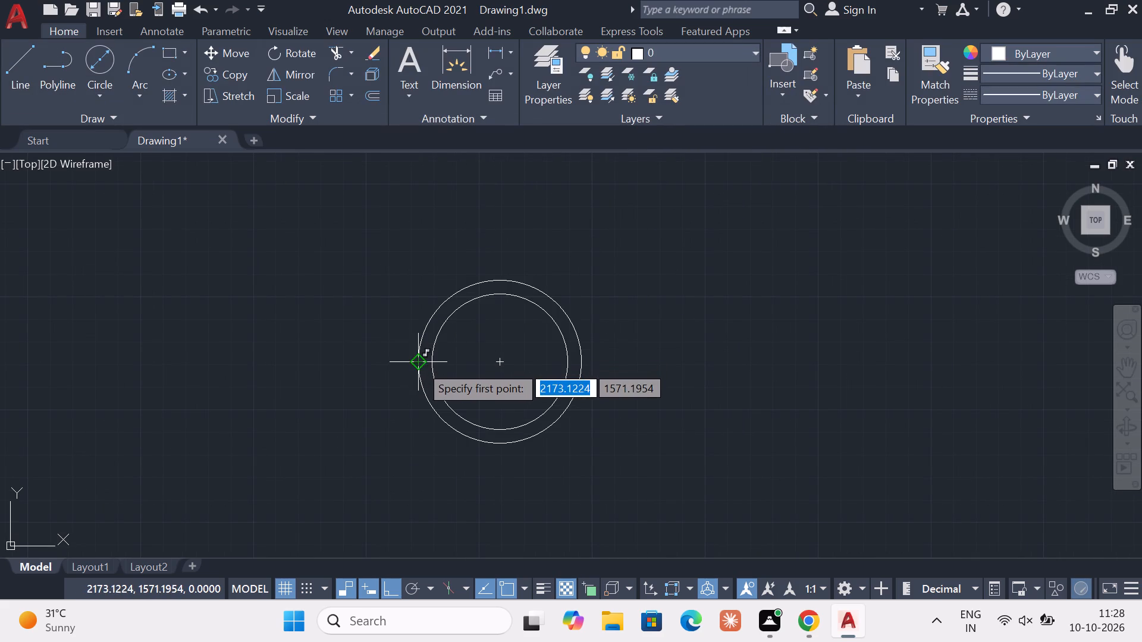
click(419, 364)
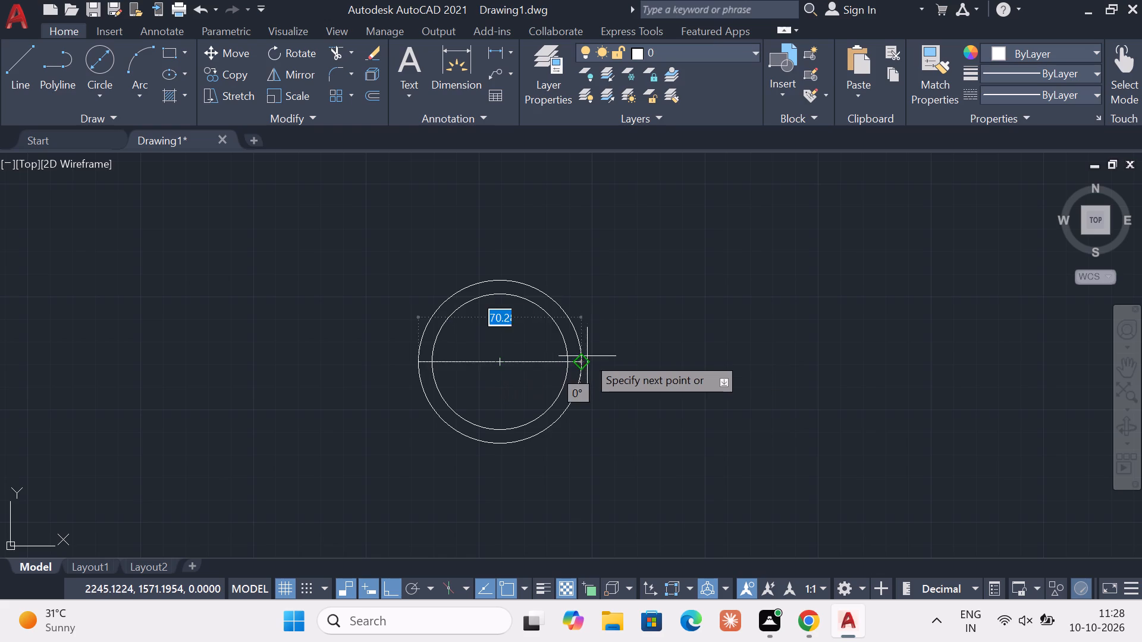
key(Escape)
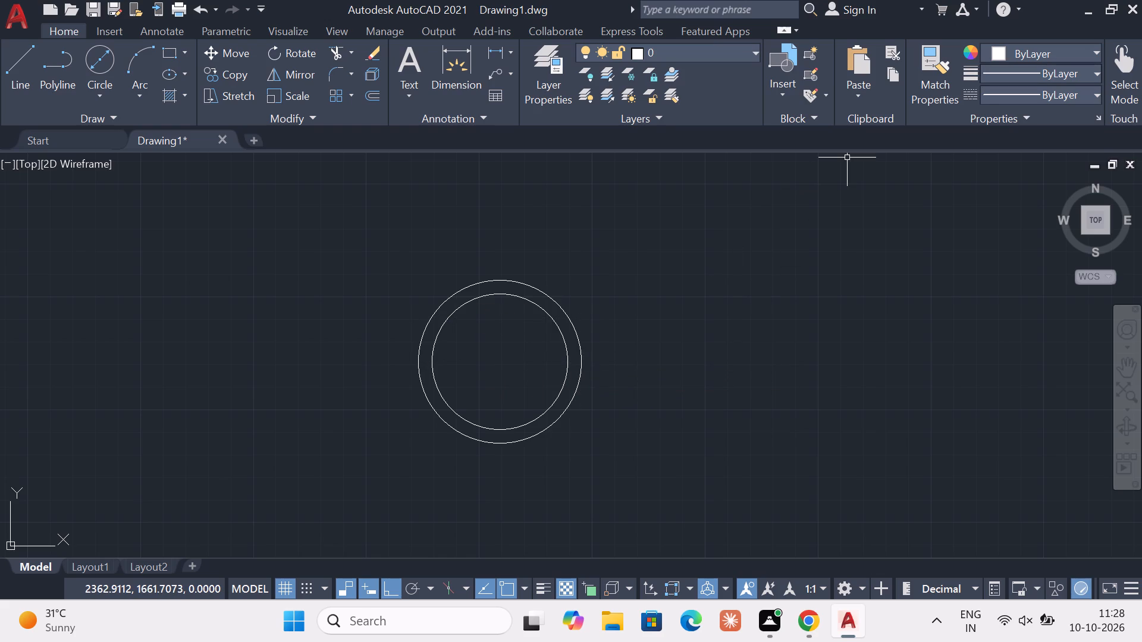
With ACAD_ISO09W100 as the current linetype, draw a horizontal centreline between the outer circle's left and right quadrants.
click(995, 93)
click(987, 153)
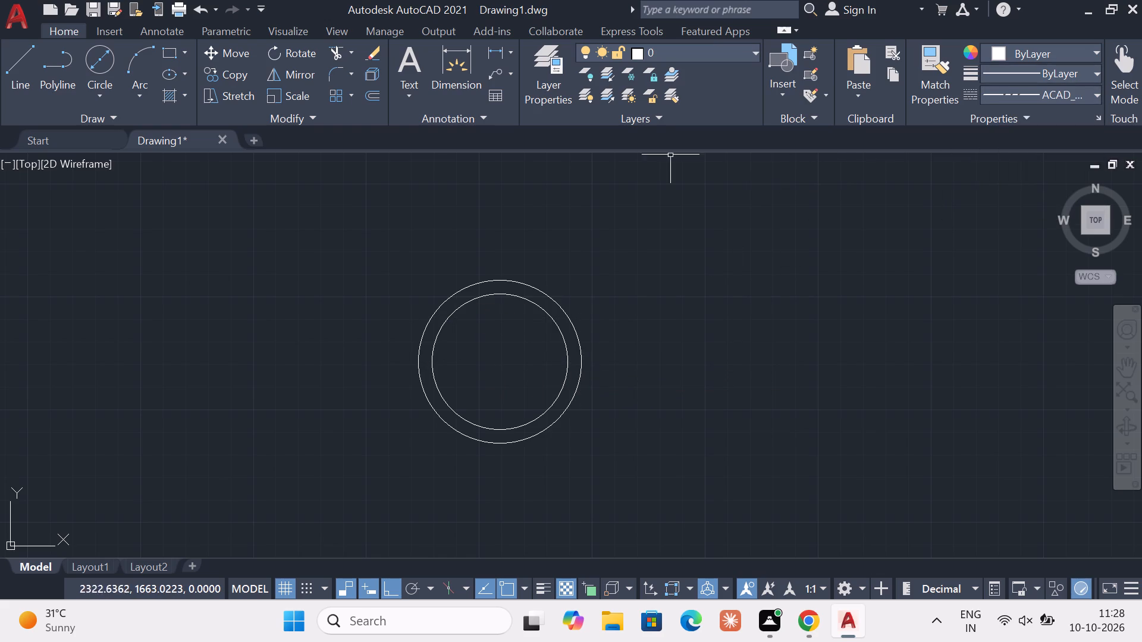
click(15, 60)
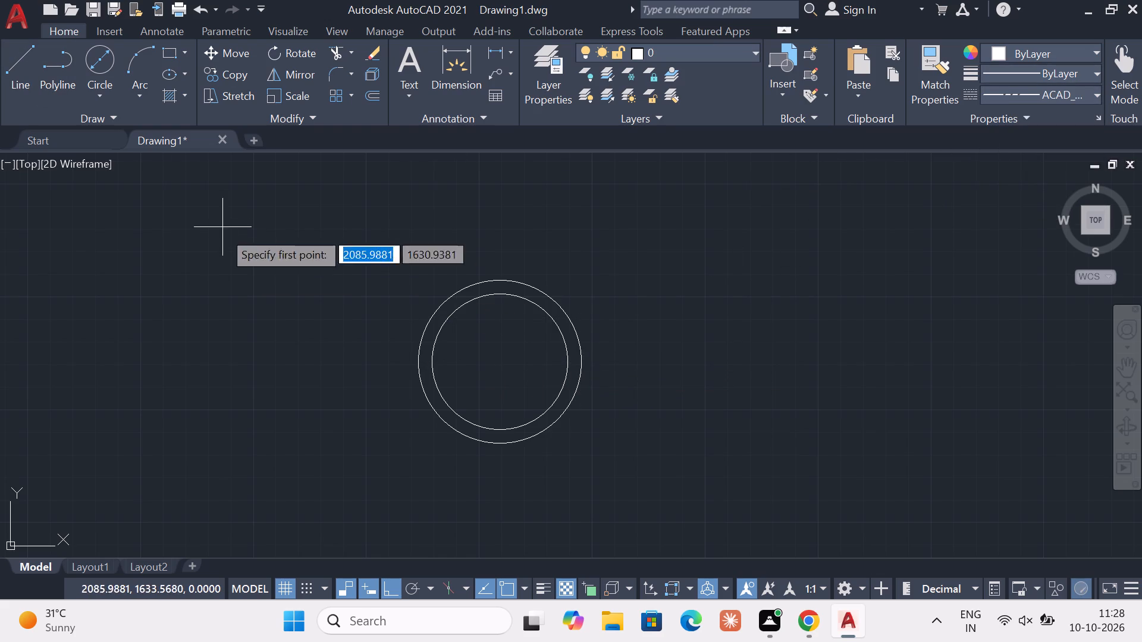
click(415, 363)
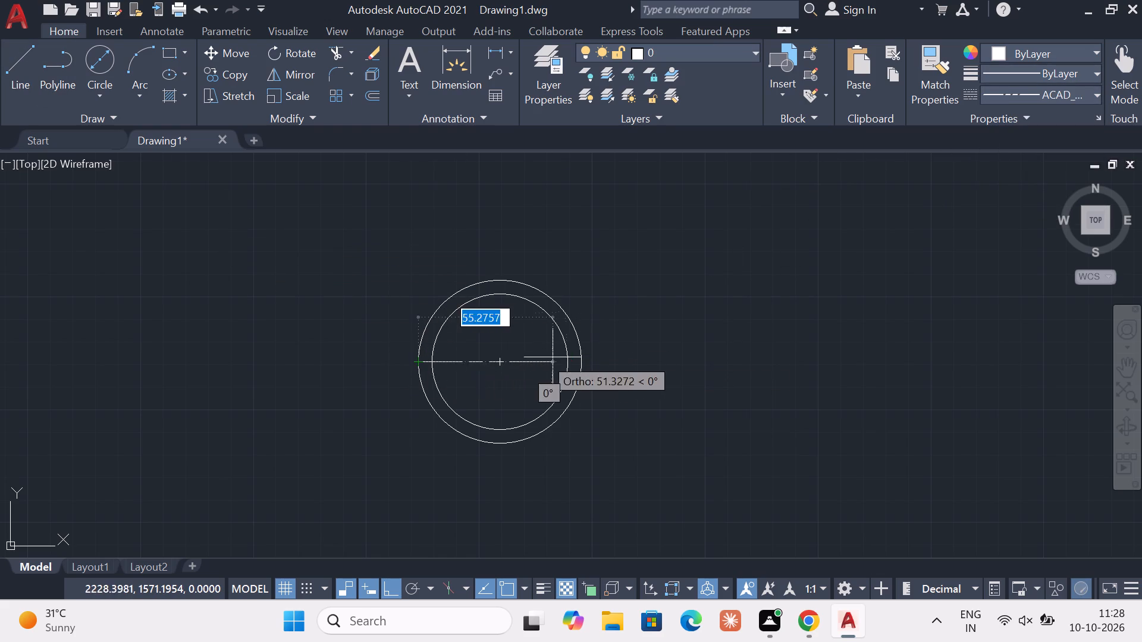
click(585, 360)
key(Escape)
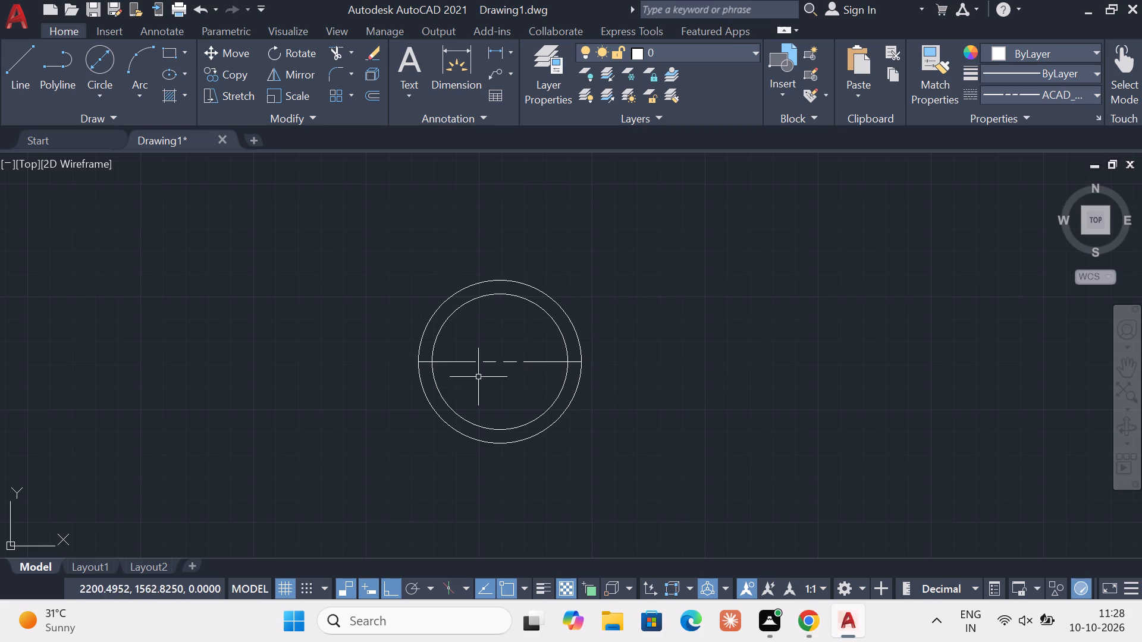
Stretch the horizontal centreline's left end outward beyond the circles, making the line about 188 long.
click(484, 359)
key(Escape)
double_click(488, 388)
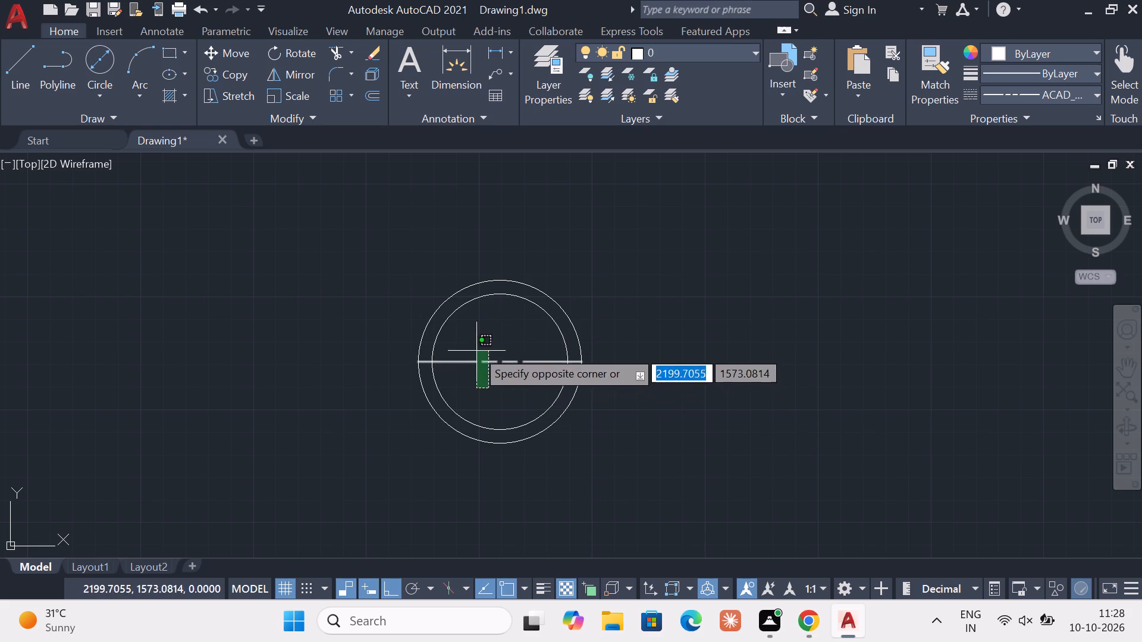
click(475, 347)
click(422, 364)
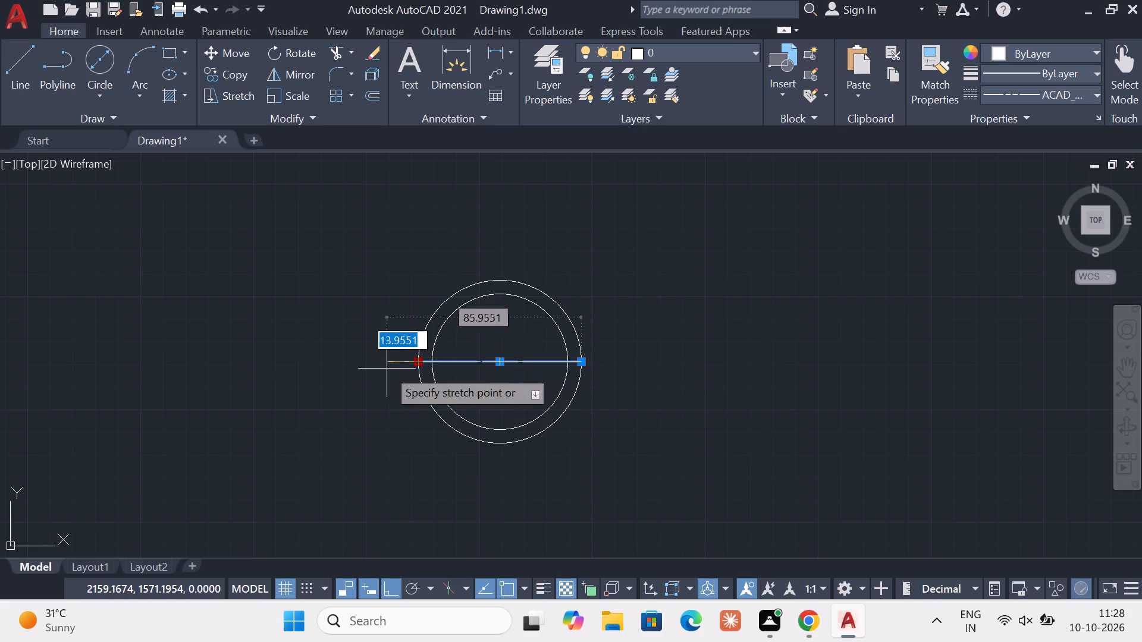
click(156, 381)
key(Escape)
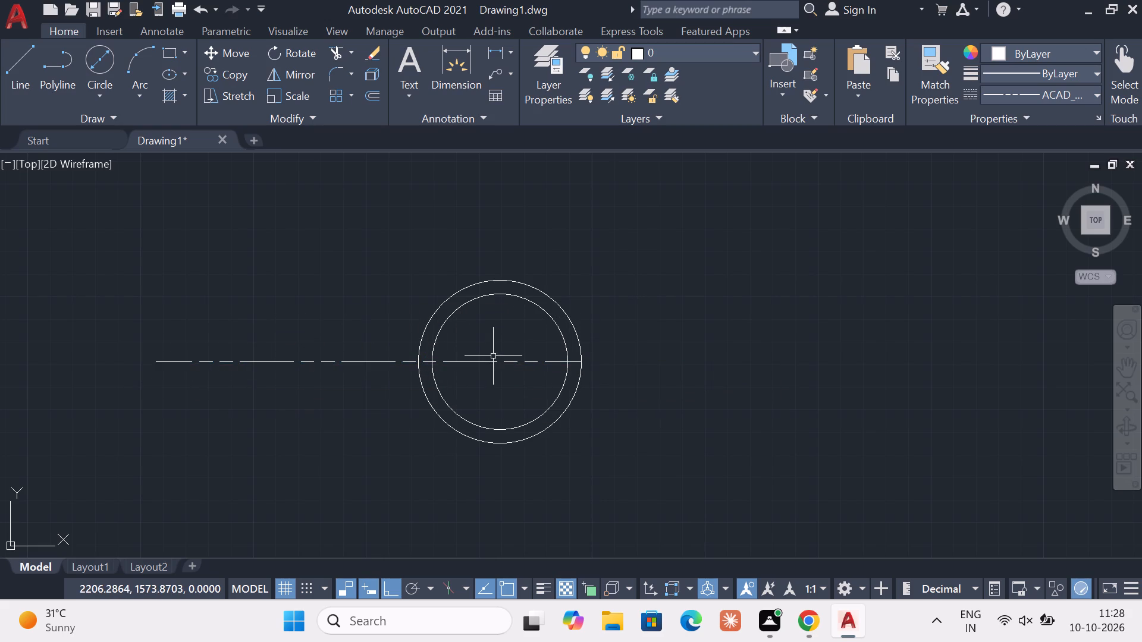
Stretch the horizontal centreline's right end outward, well beyond the outer circle.
double_click(495, 361)
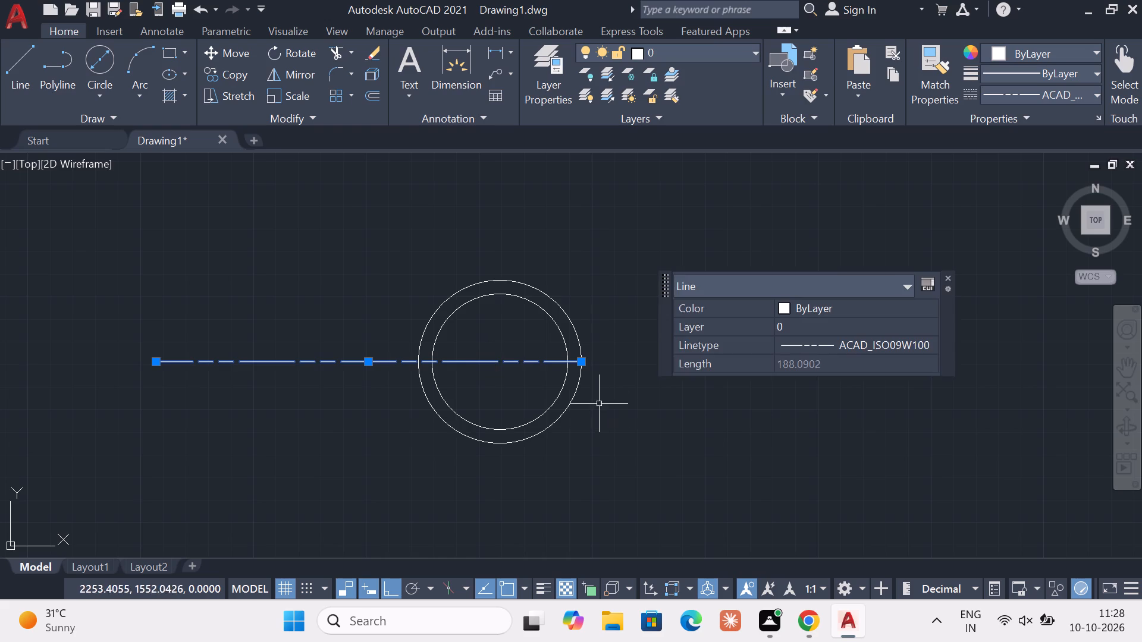
key(Escape)
click(541, 360)
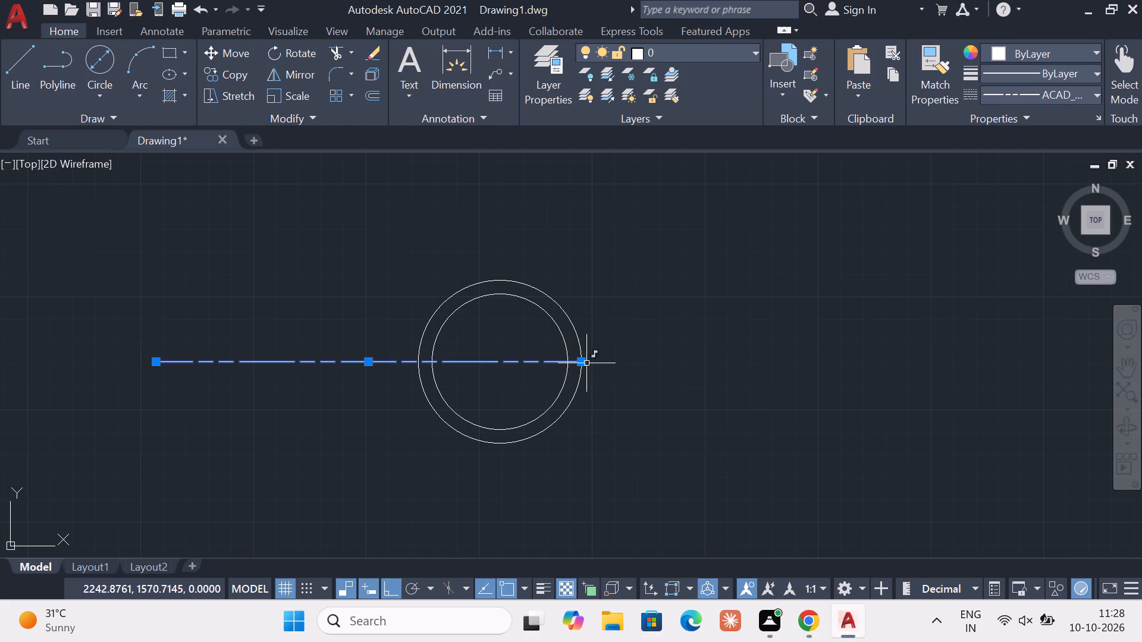
click(585, 363)
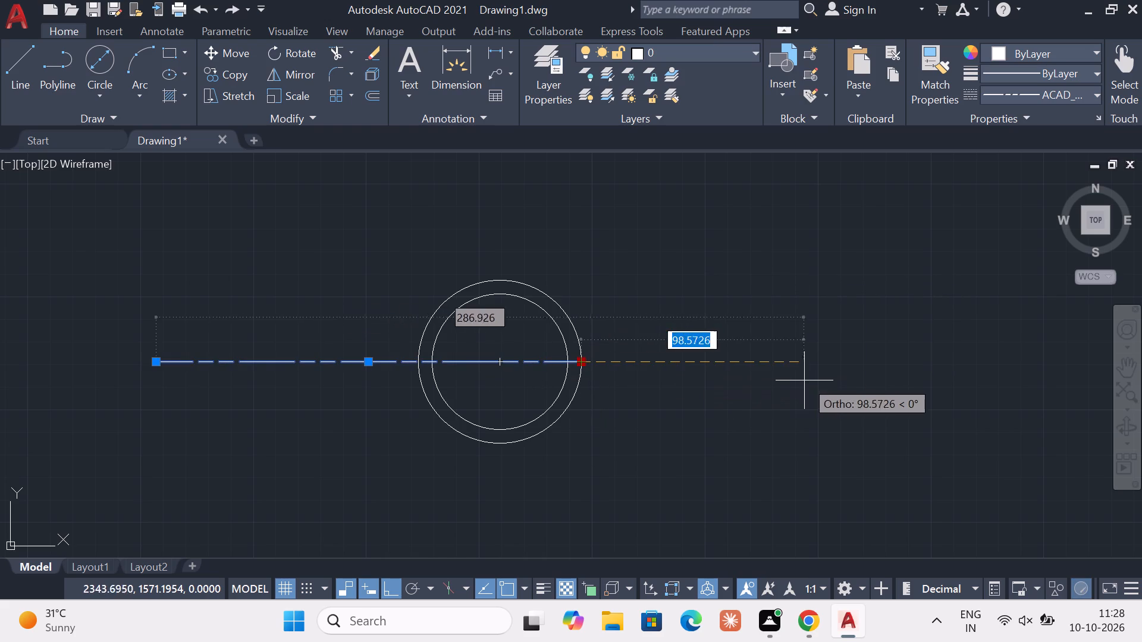
double_click(817, 370)
key(Escape)
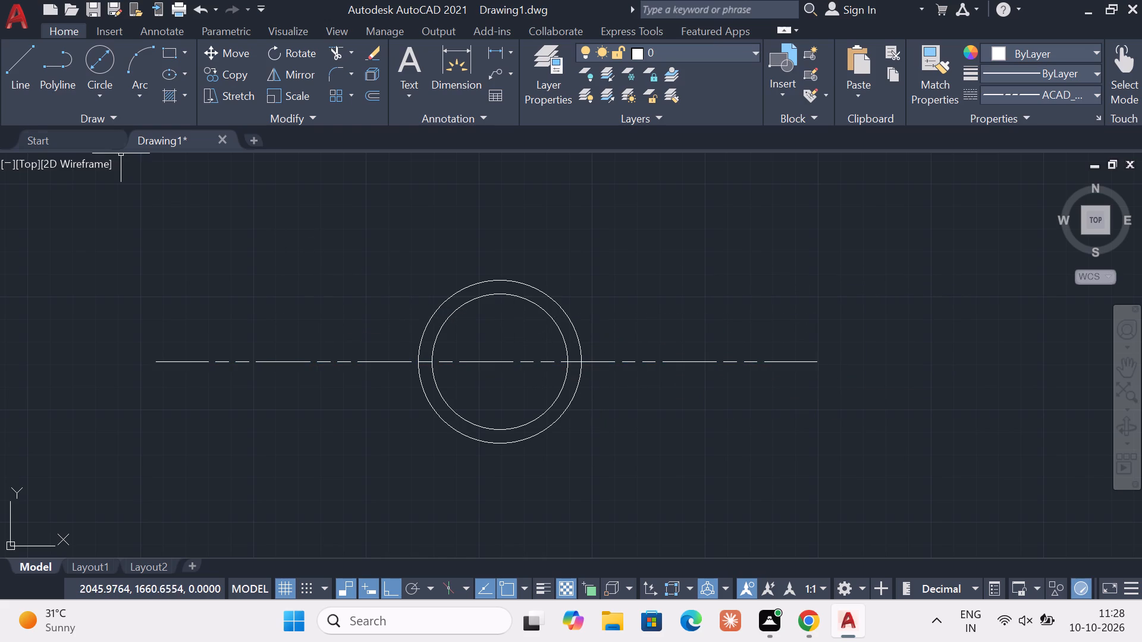
Draw a vertical centreline between the outer circle's top and bottom quadrants.
click(21, 90)
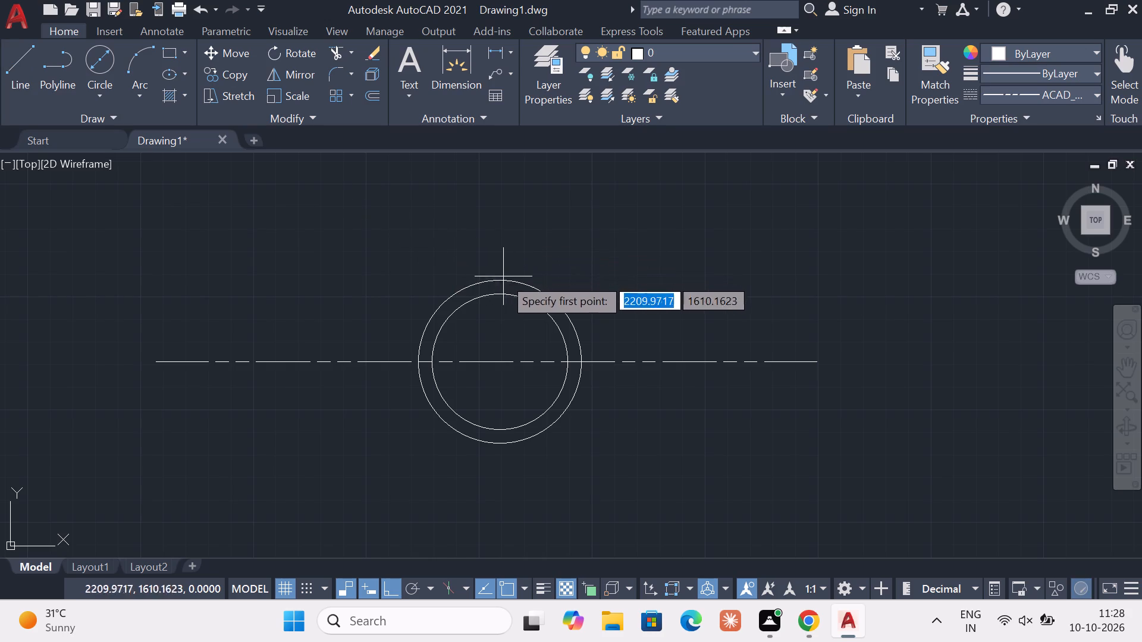
click(504, 281)
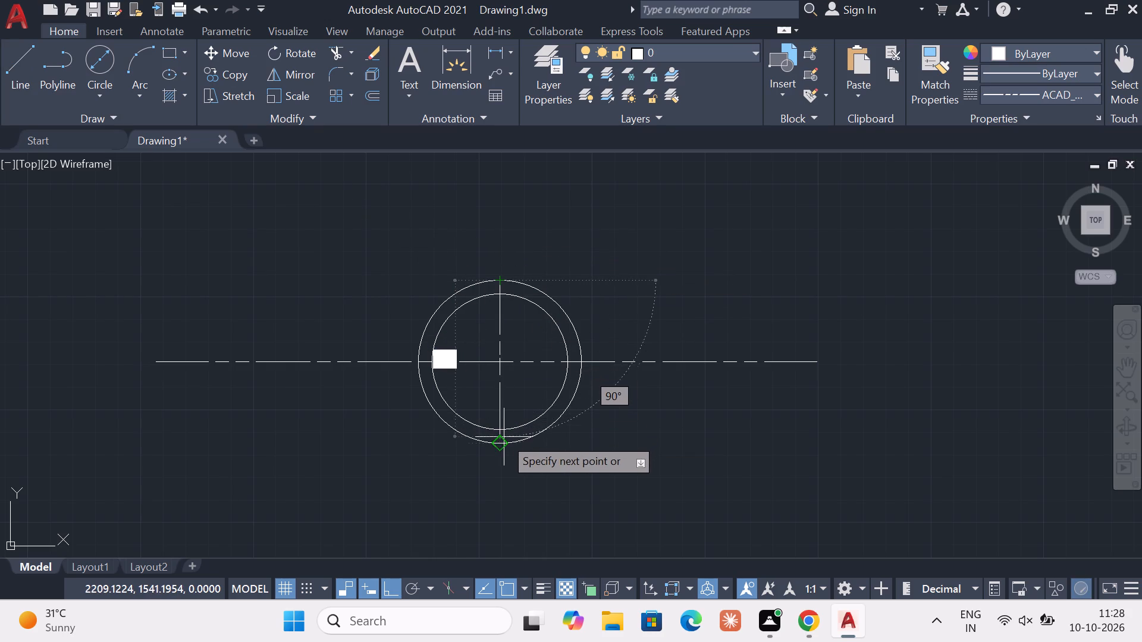
click(503, 439)
key(Escape)
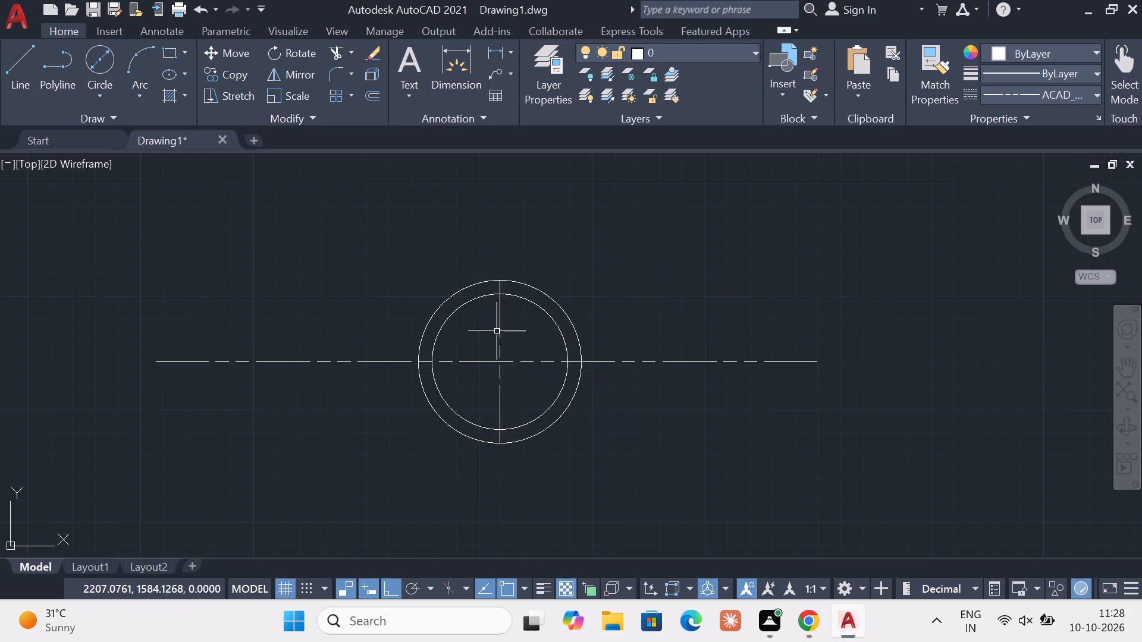
Stretch the vertical centreline's top end straight upward, well beyond the outer circle.
click(501, 328)
click(503, 284)
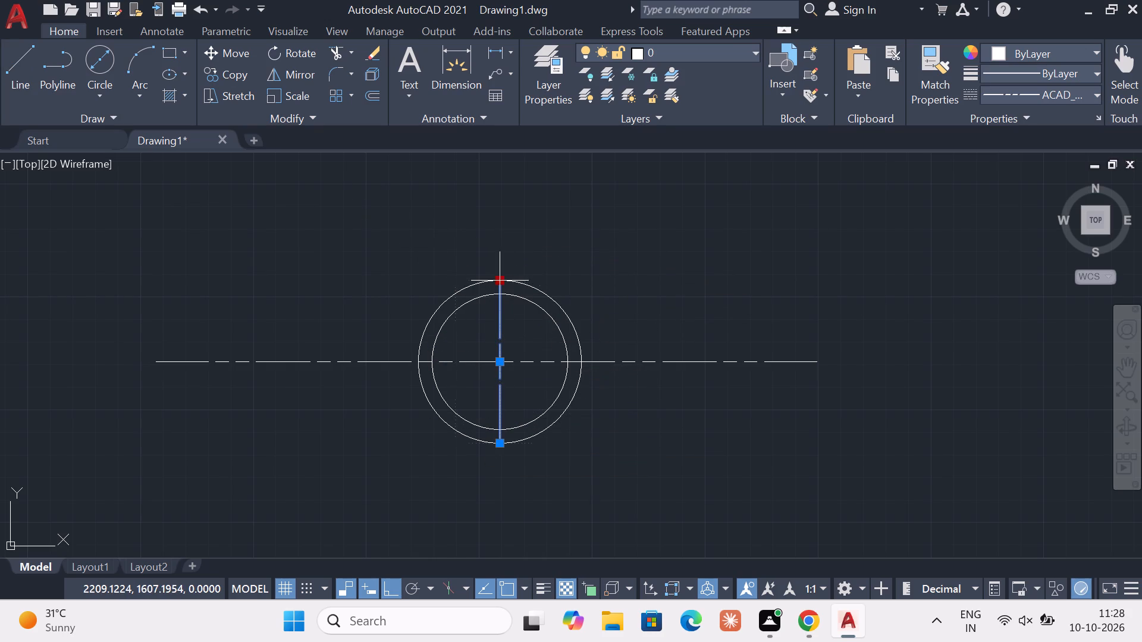
scroll(507, 221, down, 2)
middle_drag(507, 216, 519, 306)
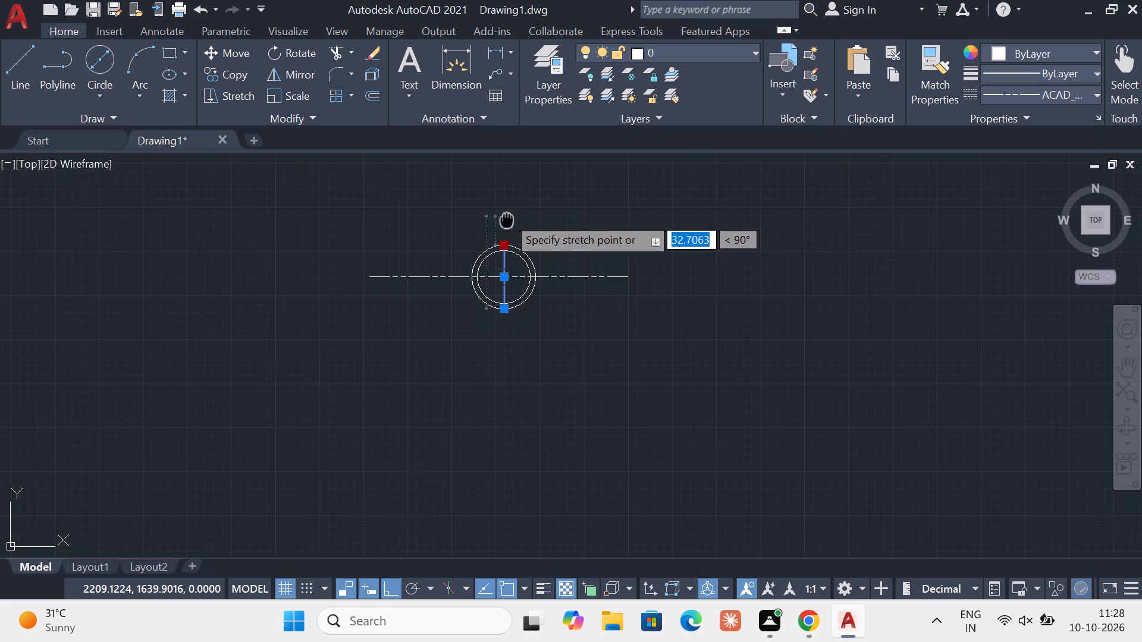
middle_drag(519, 306, 522, 320)
click(517, 292)
key(Escape)
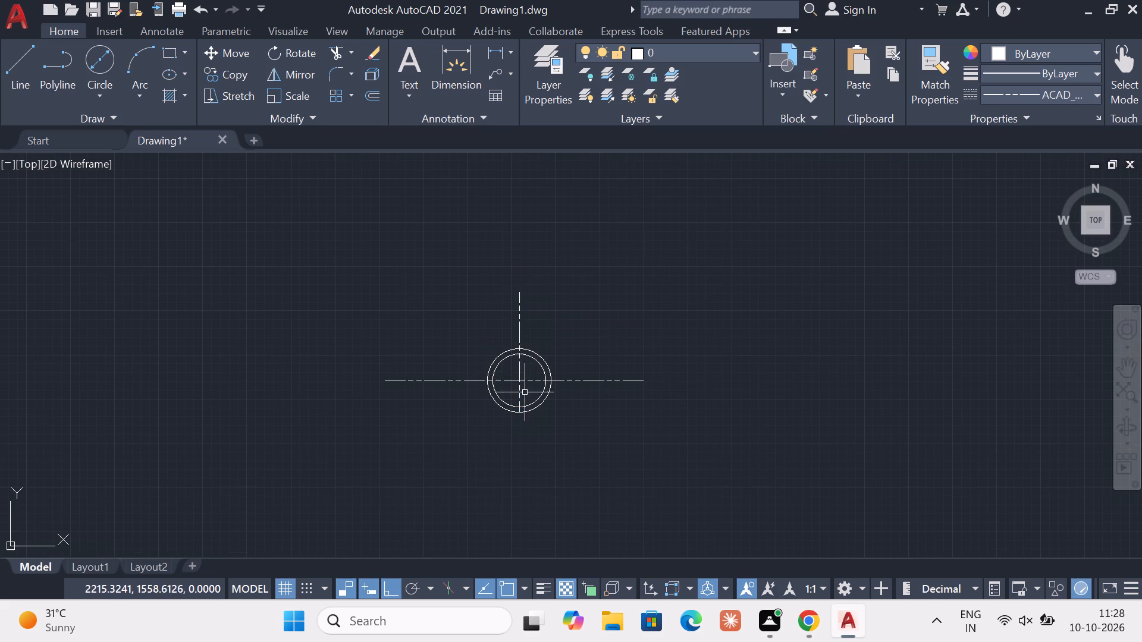
Stretch the vertical centreline's bottom end straight downward, well beyond the outer circle.
scroll(525, 392, up, 2)
click(506, 411)
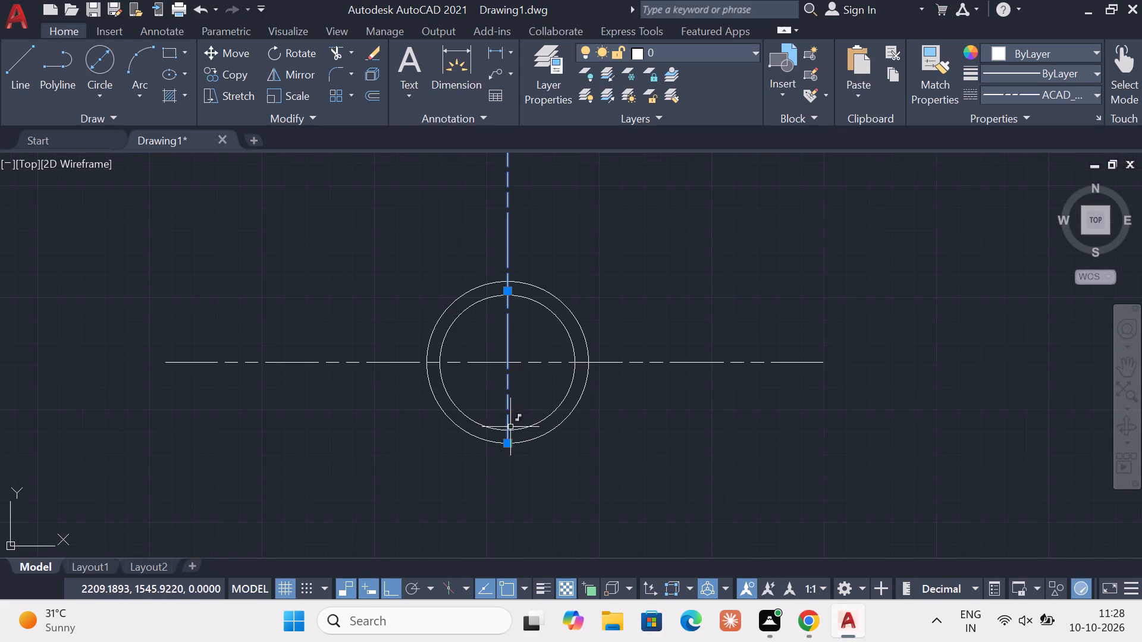
click(512, 444)
middle_drag(503, 514, 484, 364)
click(488, 446)
key(Escape)
scroll(503, 263, down, 1)
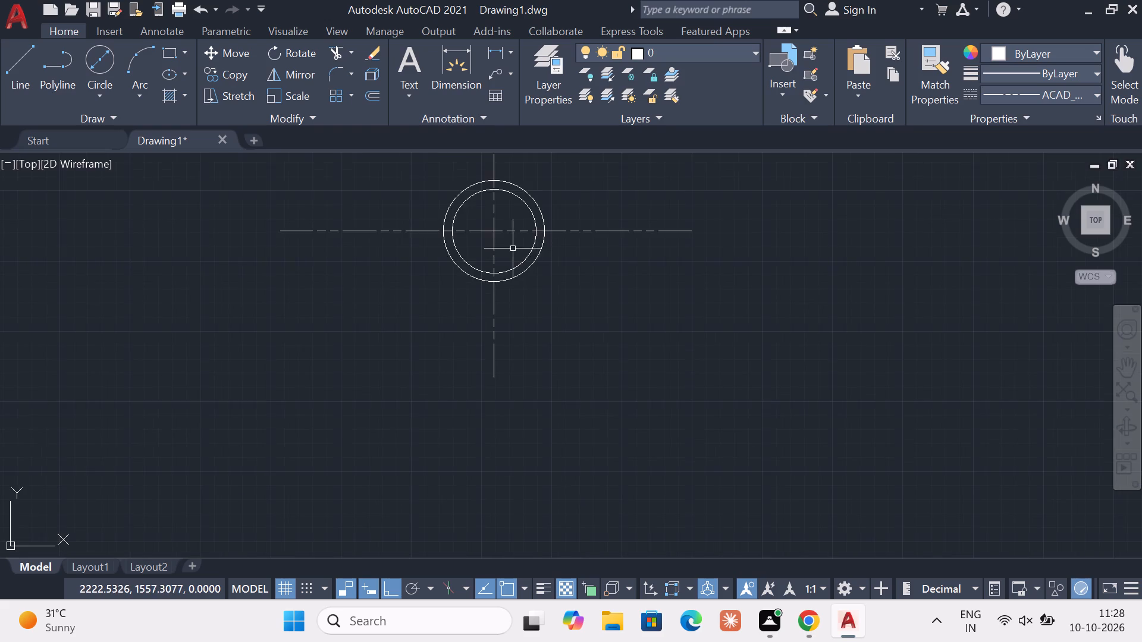
scroll(514, 245, down, 1)
middle_drag(514, 245, 498, 355)
scroll(488, 309, up, 2)
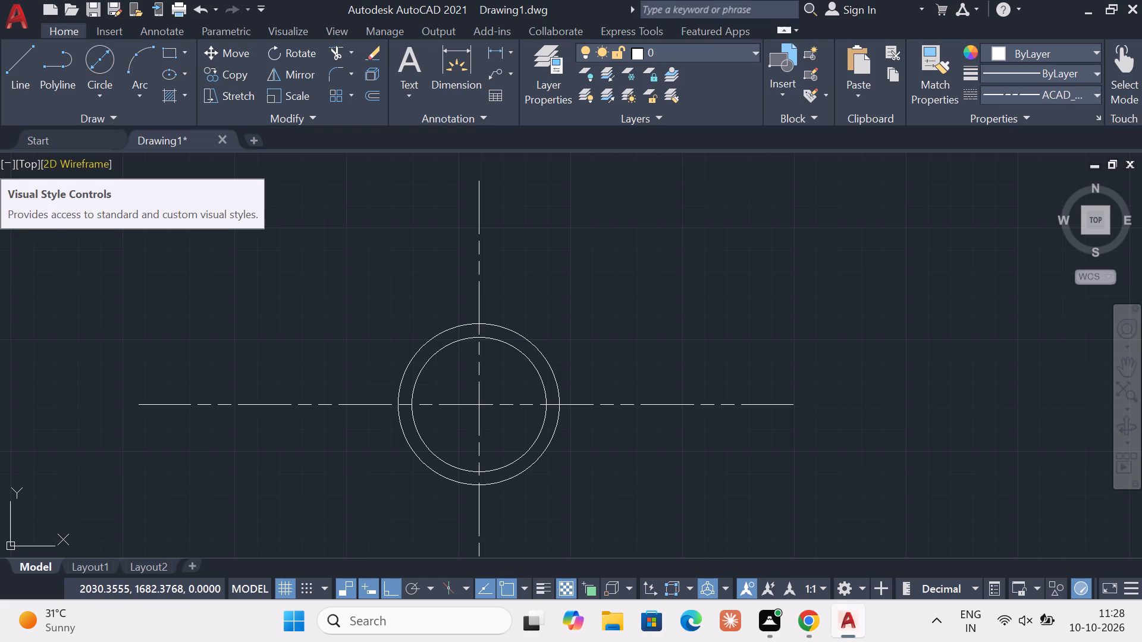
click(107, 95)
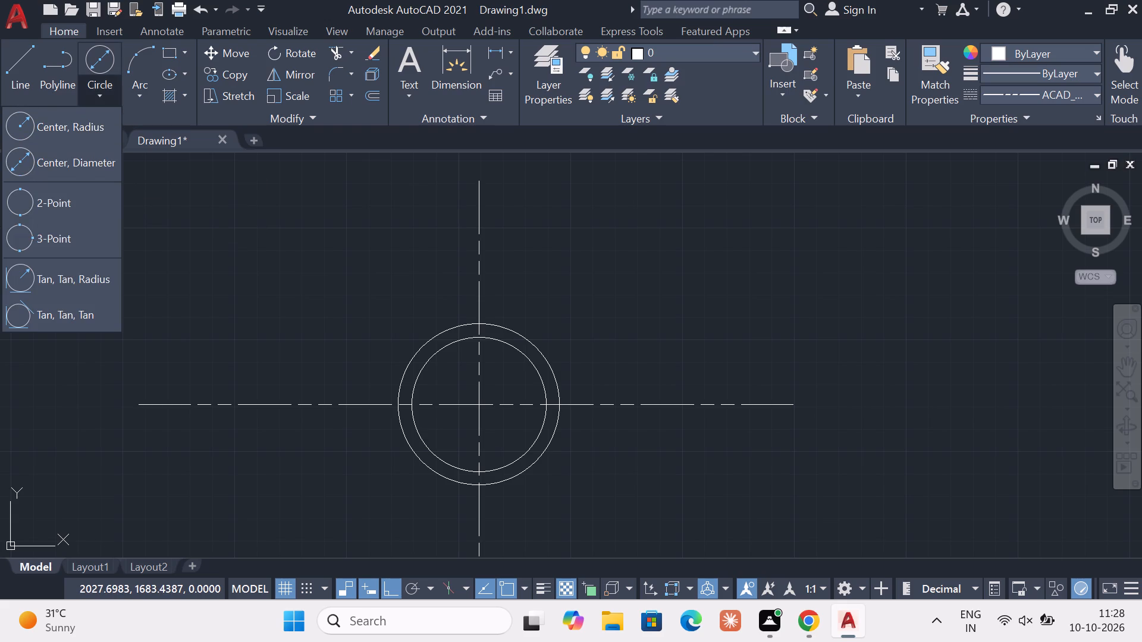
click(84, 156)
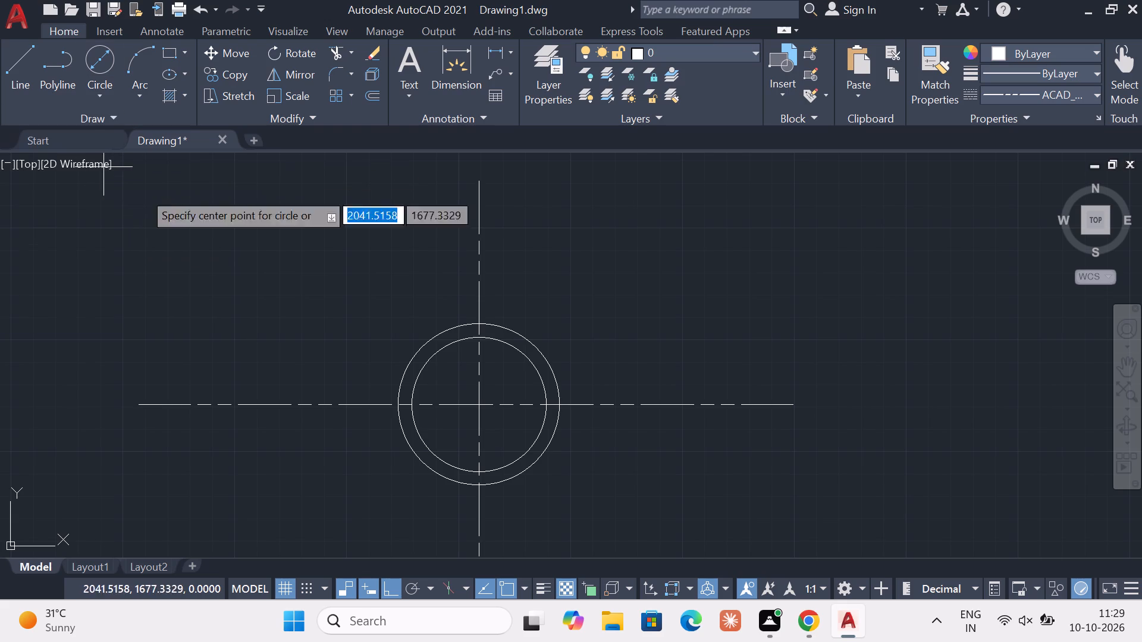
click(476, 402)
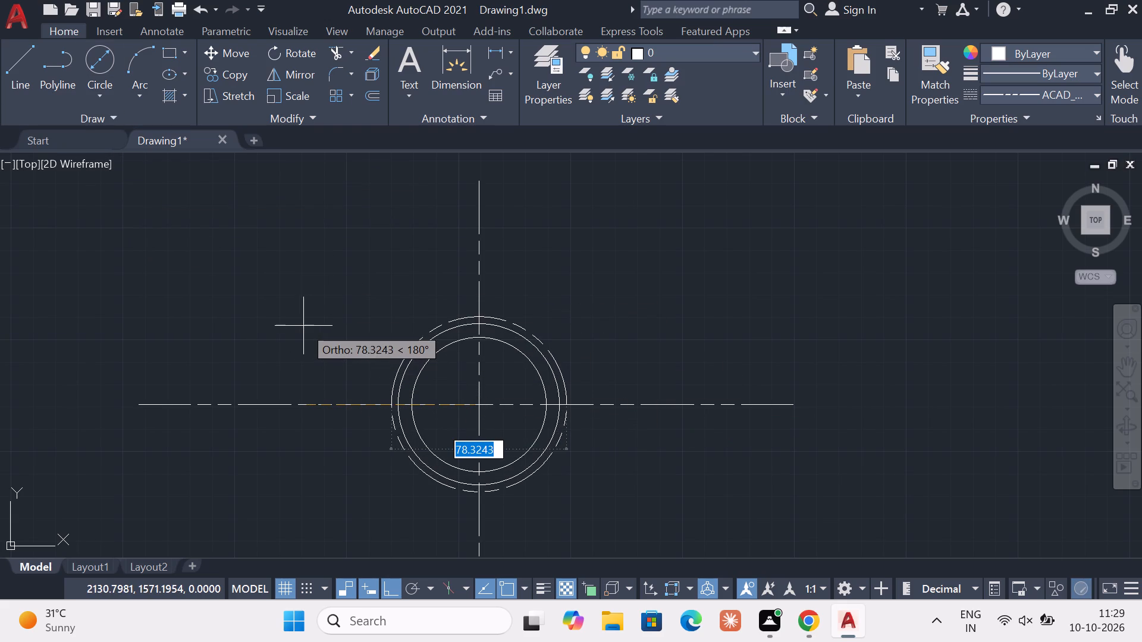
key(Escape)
With Continuous as the current linetype, draw a third concentric circle of diameter 96 centred on the centreline intersection.
click(1015, 96)
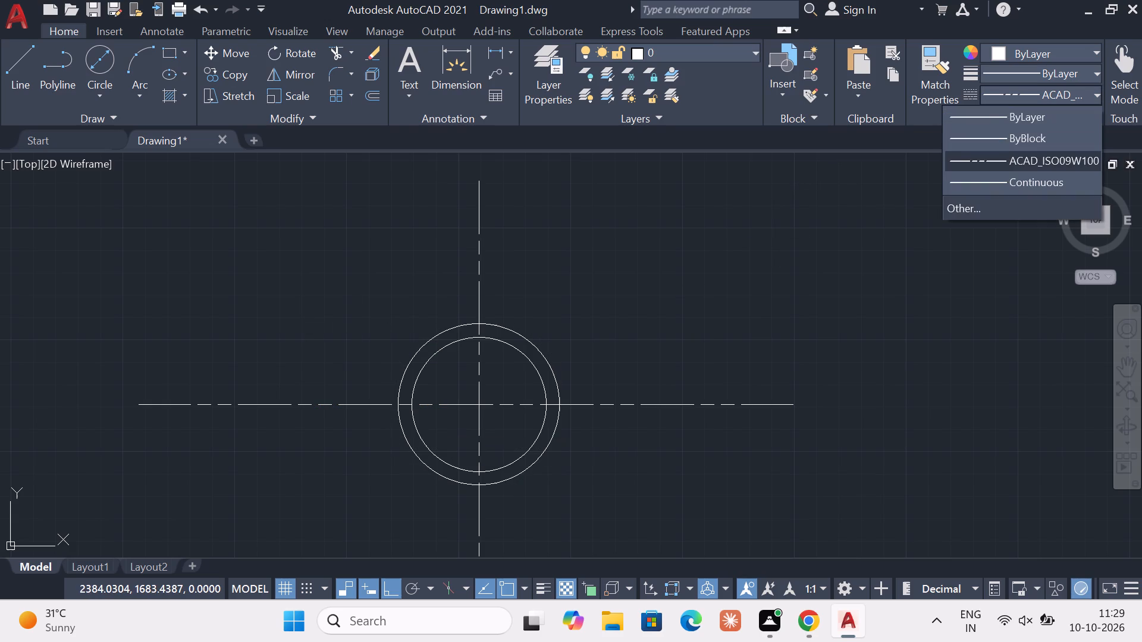
click(1006, 174)
click(108, 89)
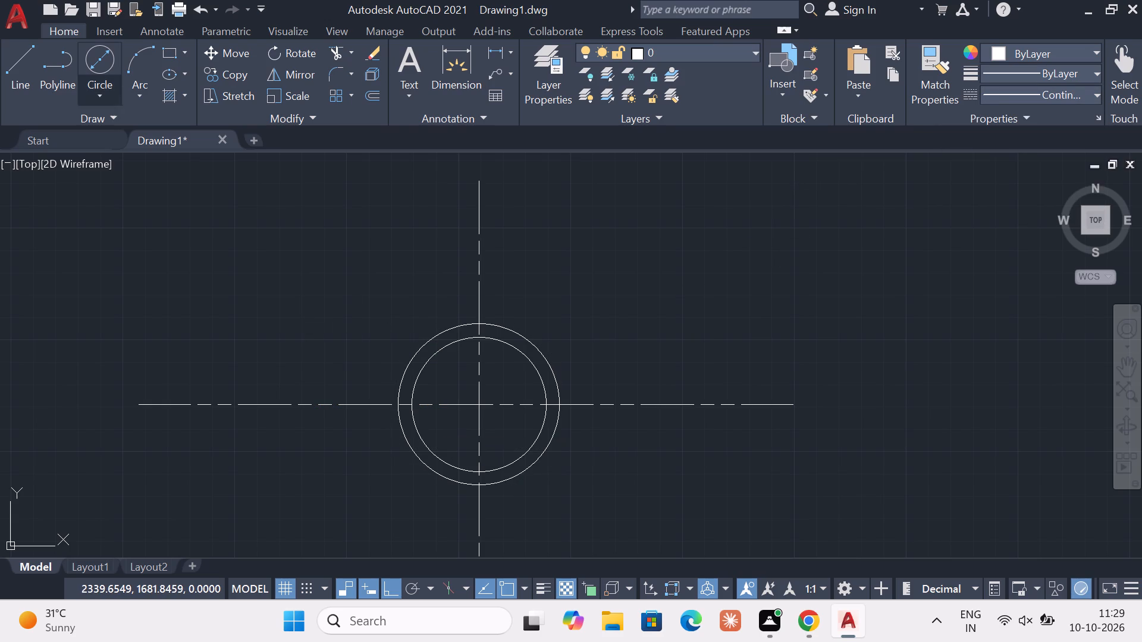
click(68, 162)
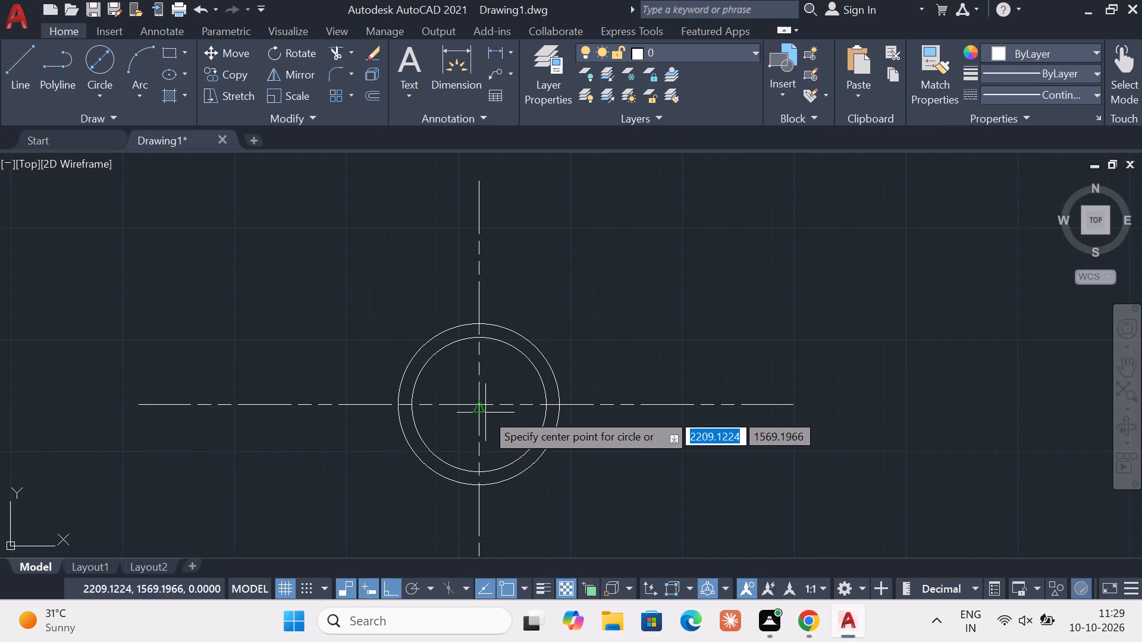
click(479, 404)
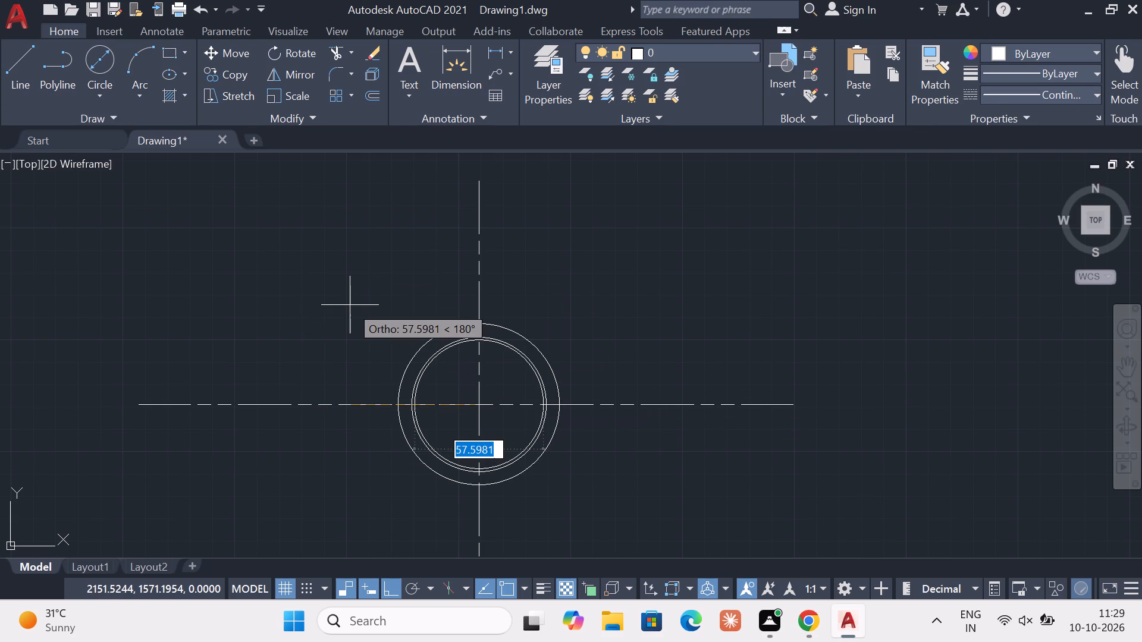
key(9)
key(6)
key(Return)
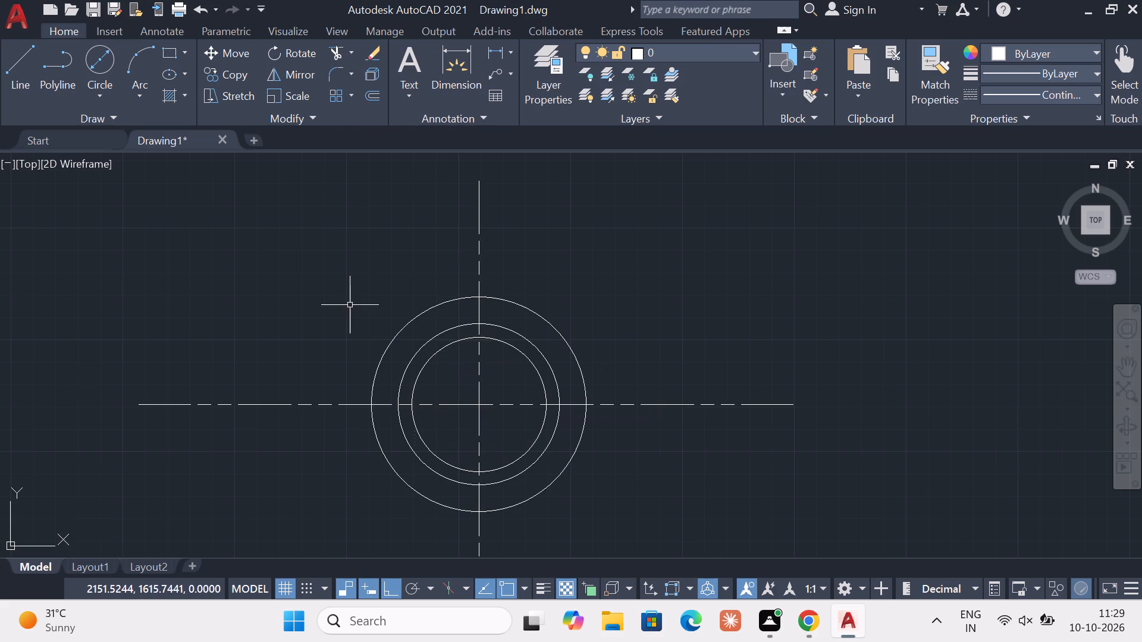
Draw a circle of diameter 12 centred on the top quadrant of the 96-diameter circle.
click(105, 100)
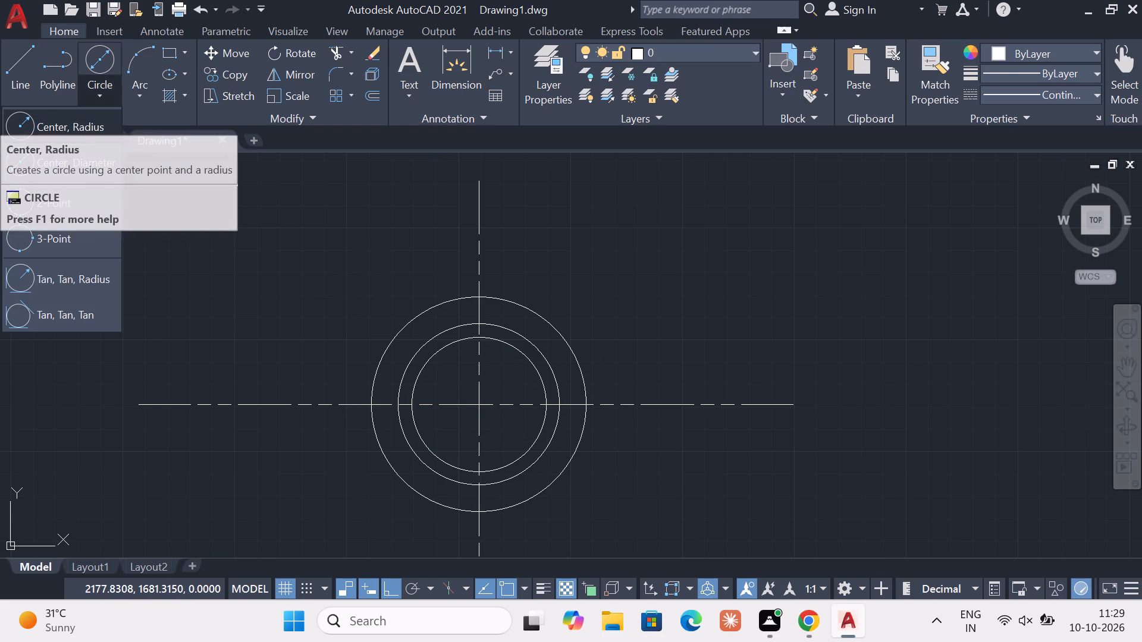
click(84, 167)
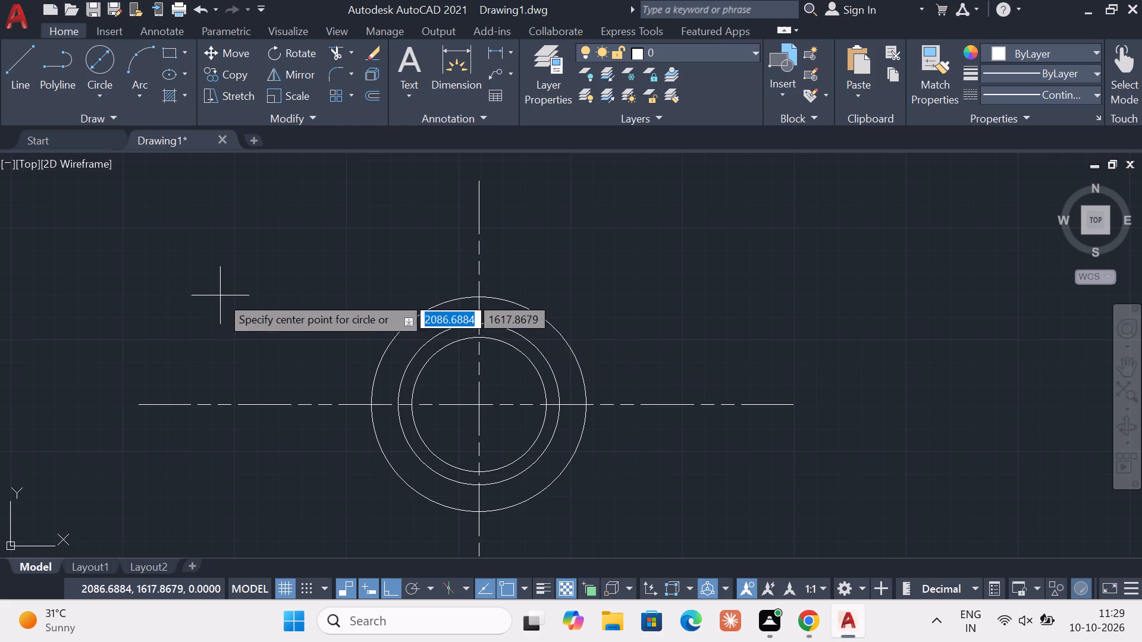
click(478, 294)
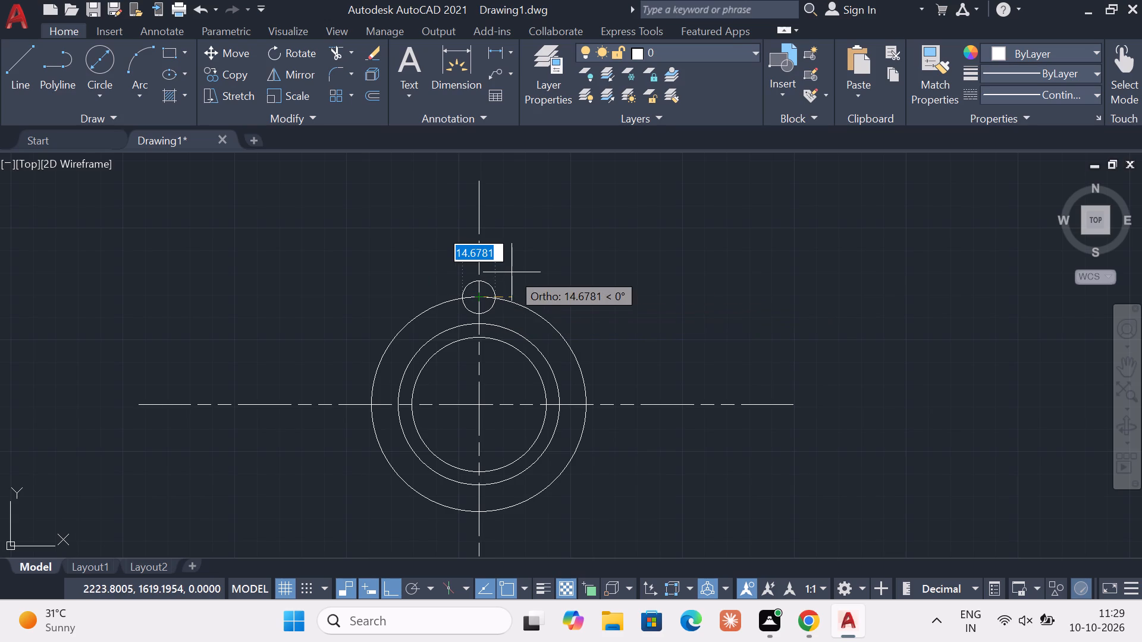
text(12)
key(Return)
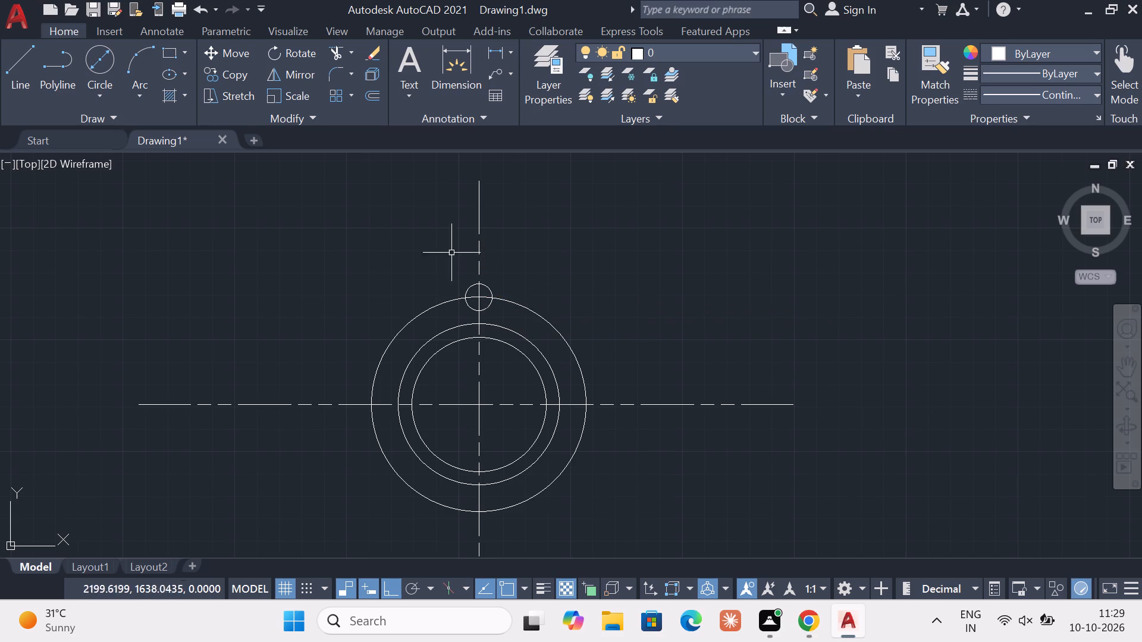
Draw a circle of radius 12 concentric with the small hole at the top of the 96-diameter circle.
click(106, 87)
double_click(83, 120)
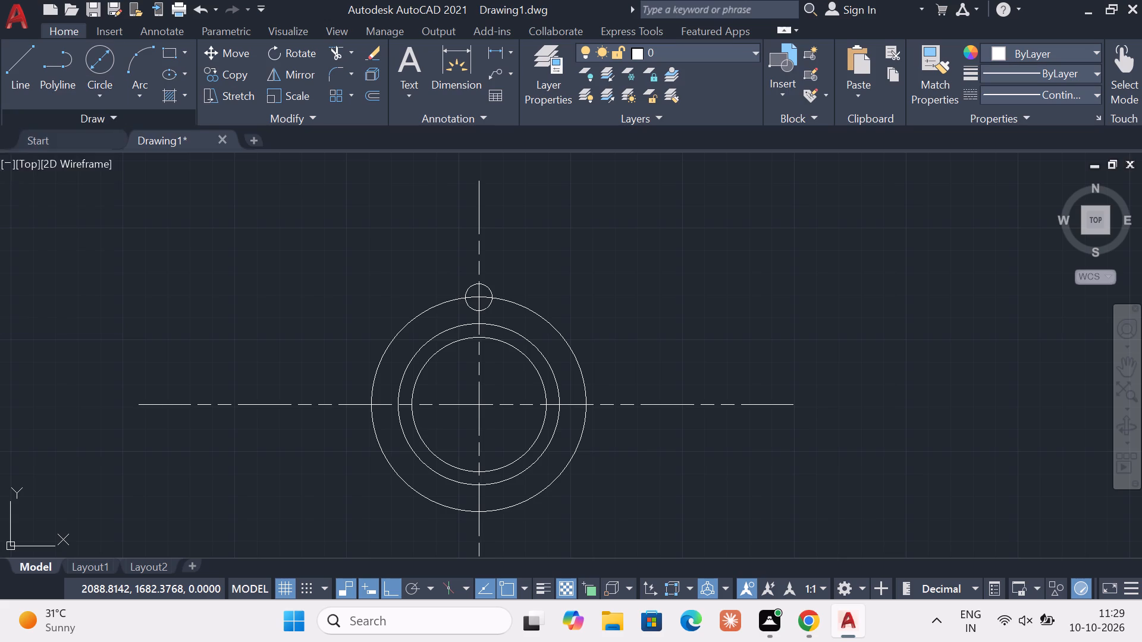
scroll(478, 287, up, 1)
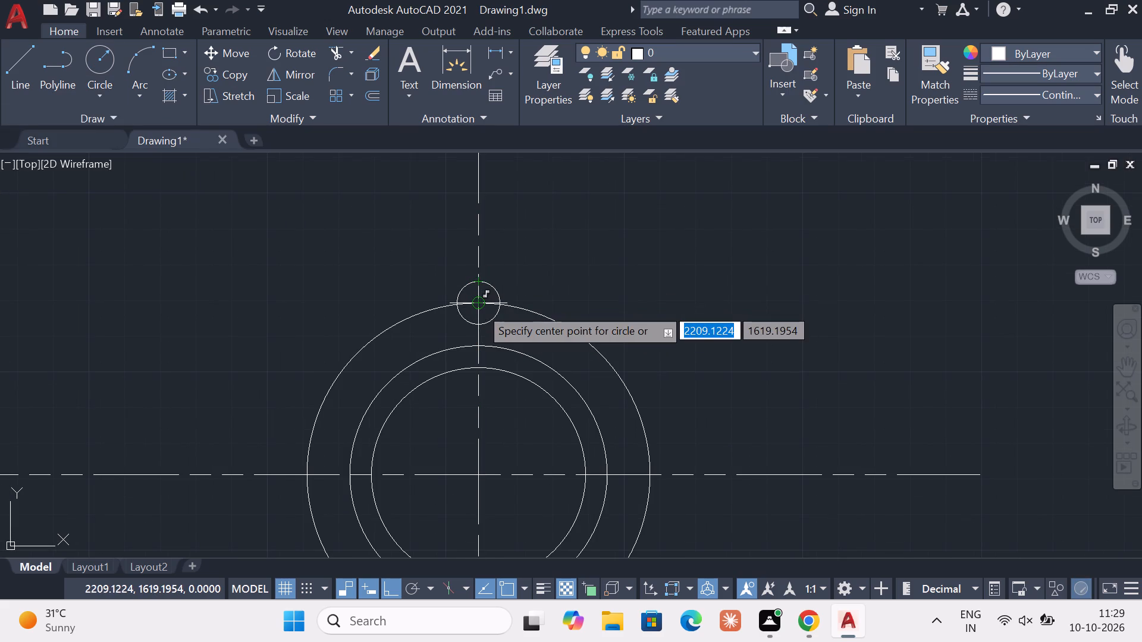
click(479, 307)
key(1)
key(2)
key(Return)
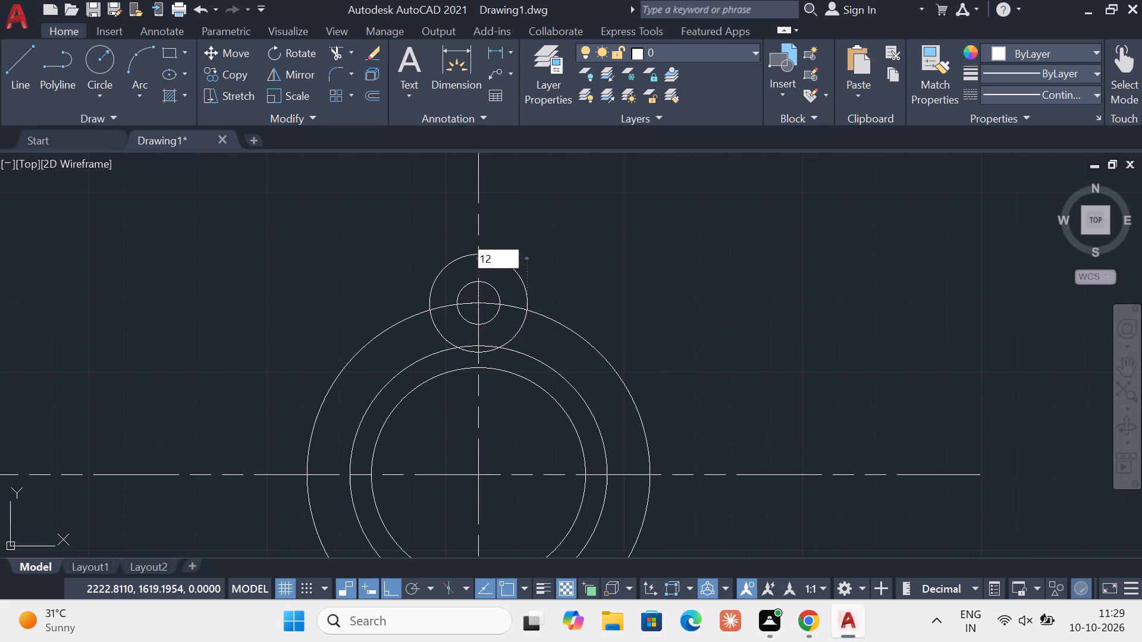
Trim the lug circle's lower arc inside the 96-diameter circle and the 96-diameter circle's arc inside the lug and hole.
text(tr)
key(Return)
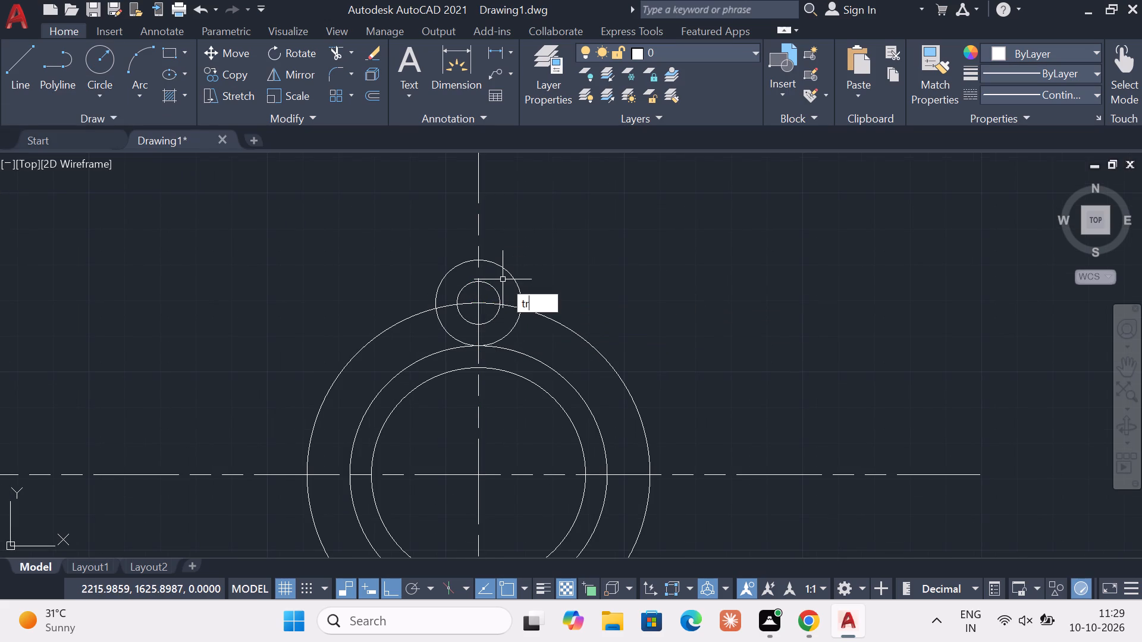
key(Return)
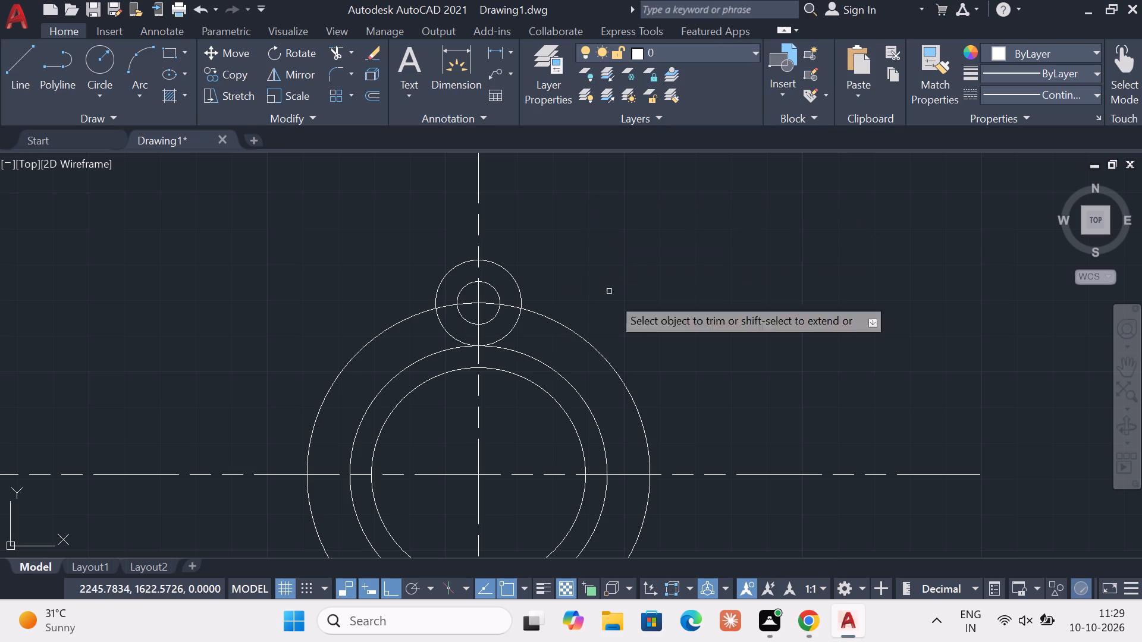
click(515, 326)
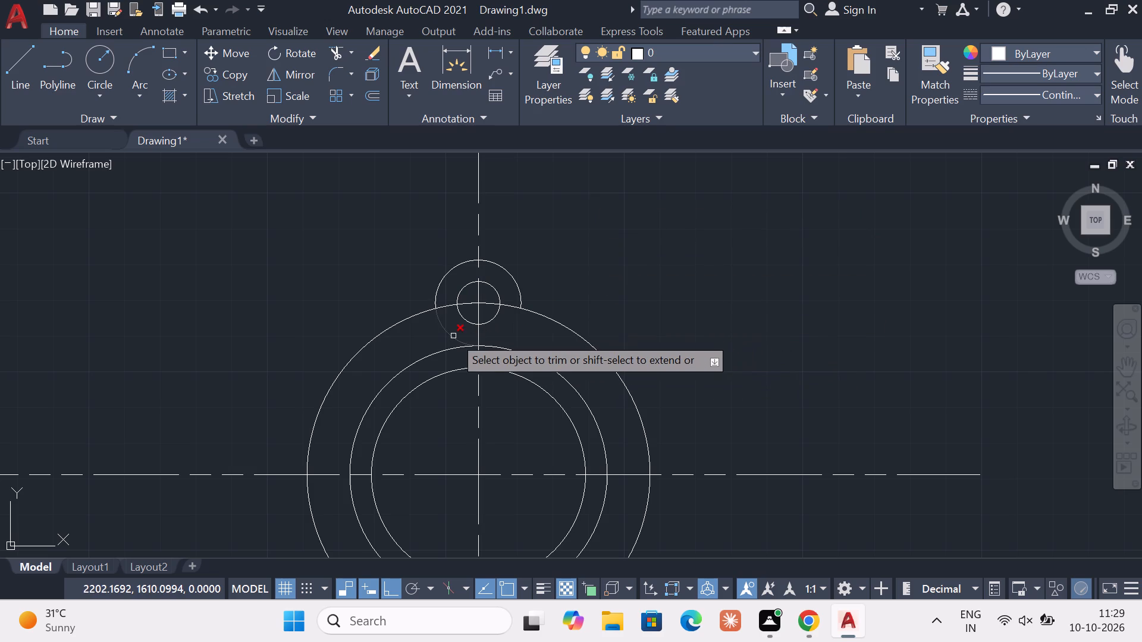
click(453, 336)
click(445, 307)
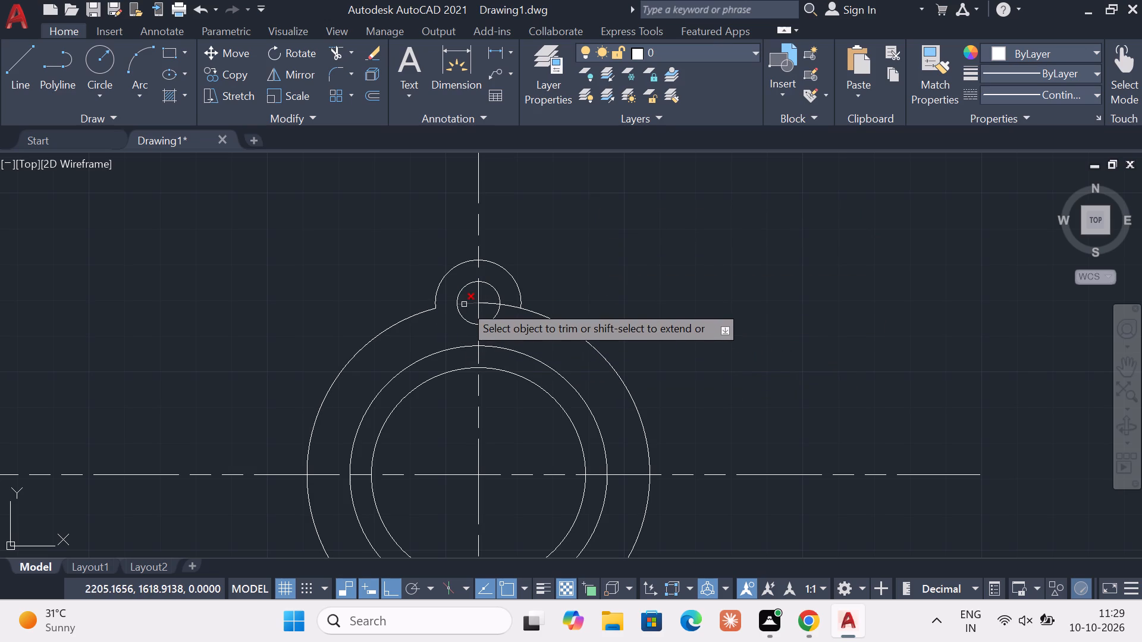
click(464, 304)
click(488, 303)
click(510, 309)
key(Escape)
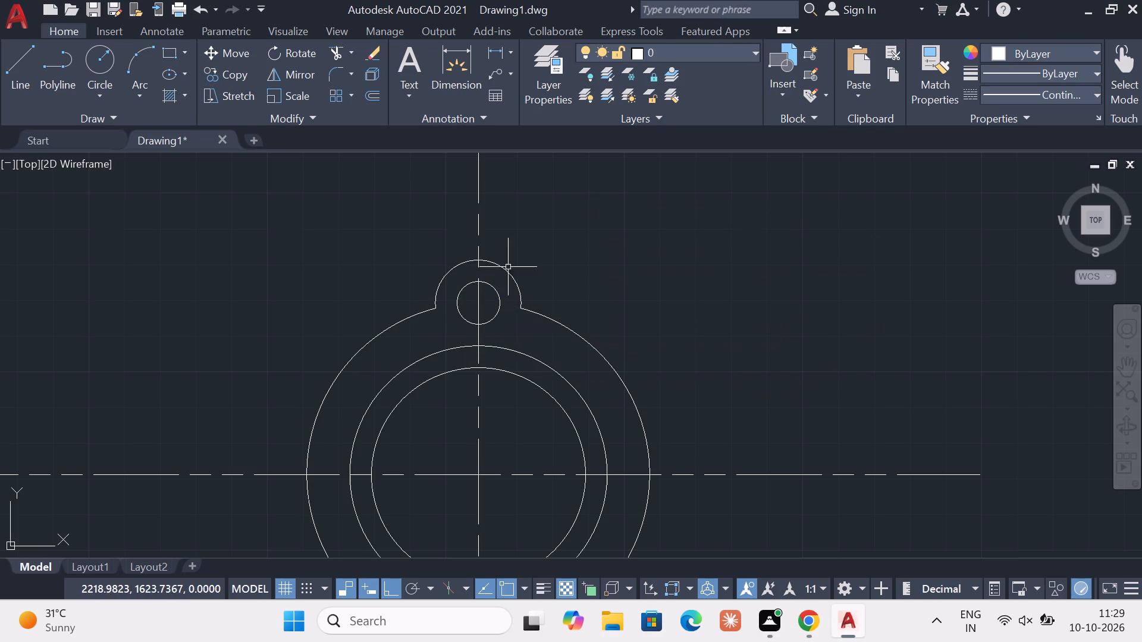
Fillet the left junction of the lug arc and the 96-diameter arc with a radius of 6.
click(353, 73)
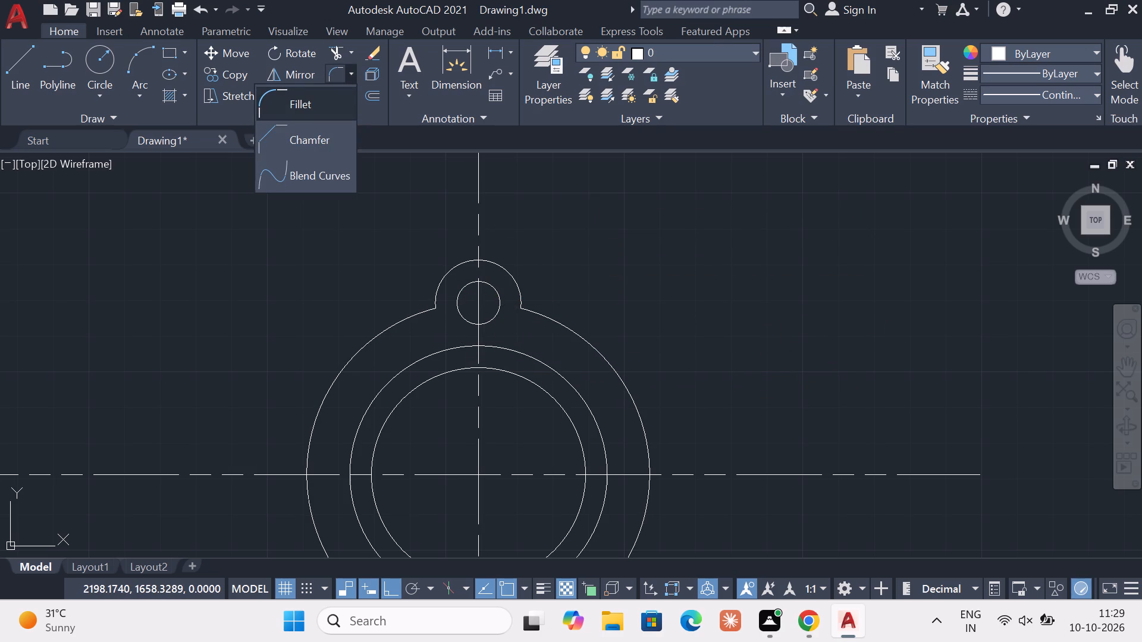
click(327, 105)
key(r)
key(Return)
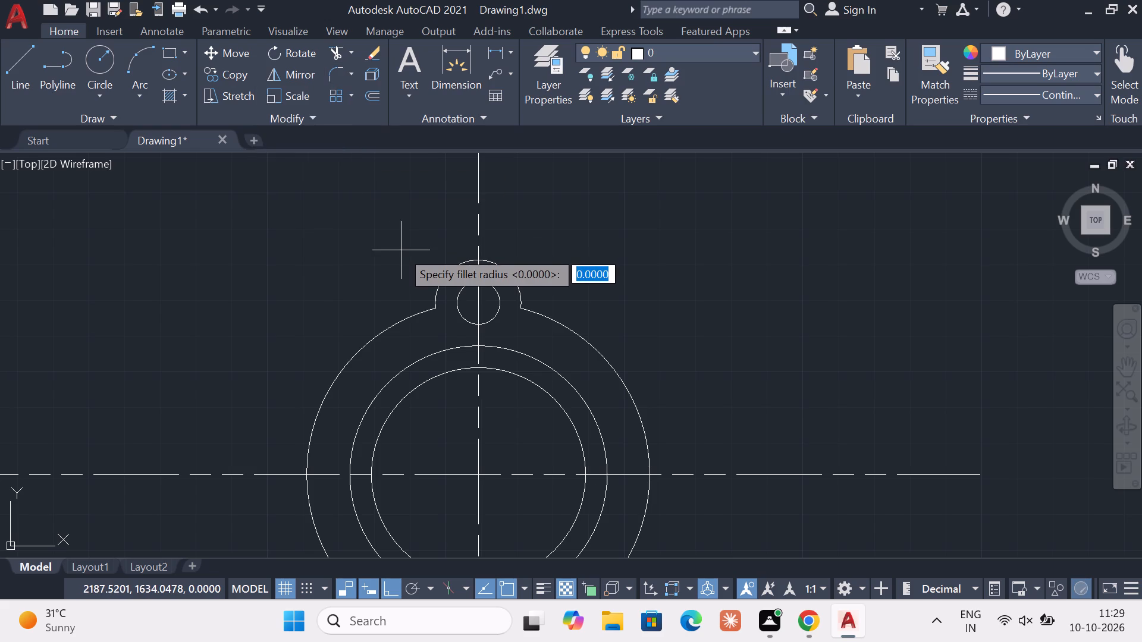
key(6)
key(Return)
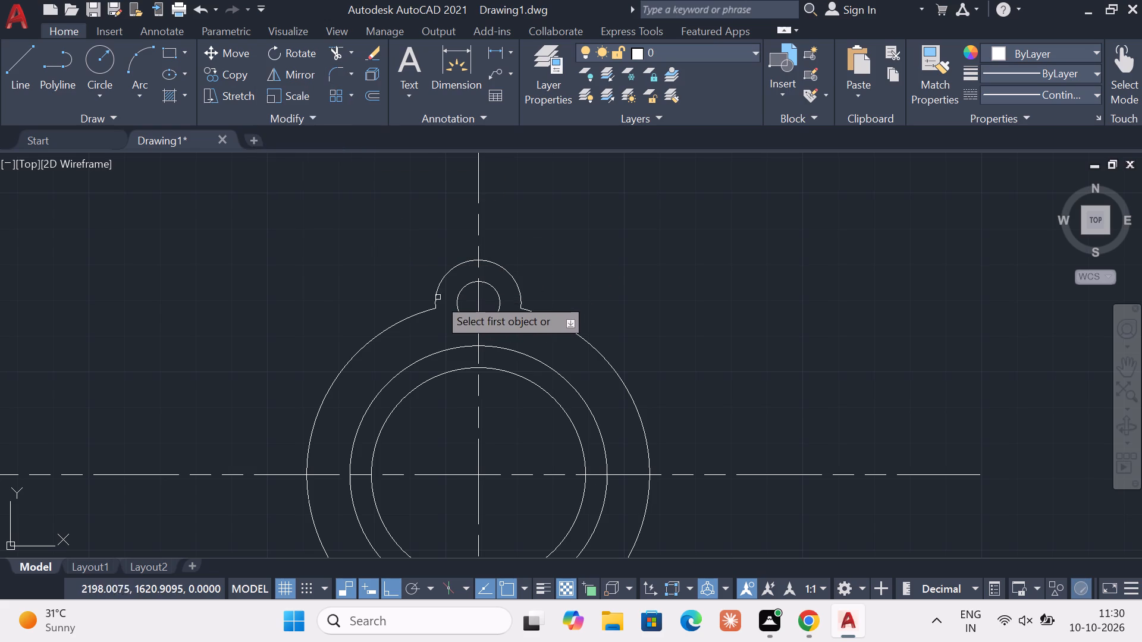
click(438, 297)
click(422, 311)
Fillet the right junction of the 96-diameter arc and the lug arc with the same radius of 6.
key(space)
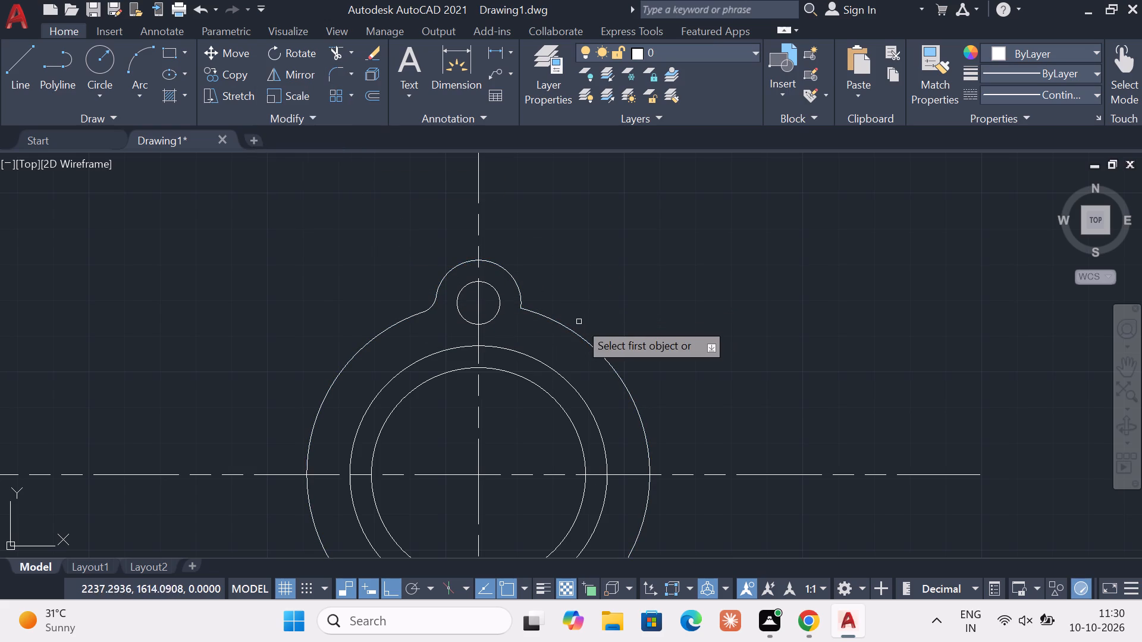
click(569, 328)
double_click(517, 296)
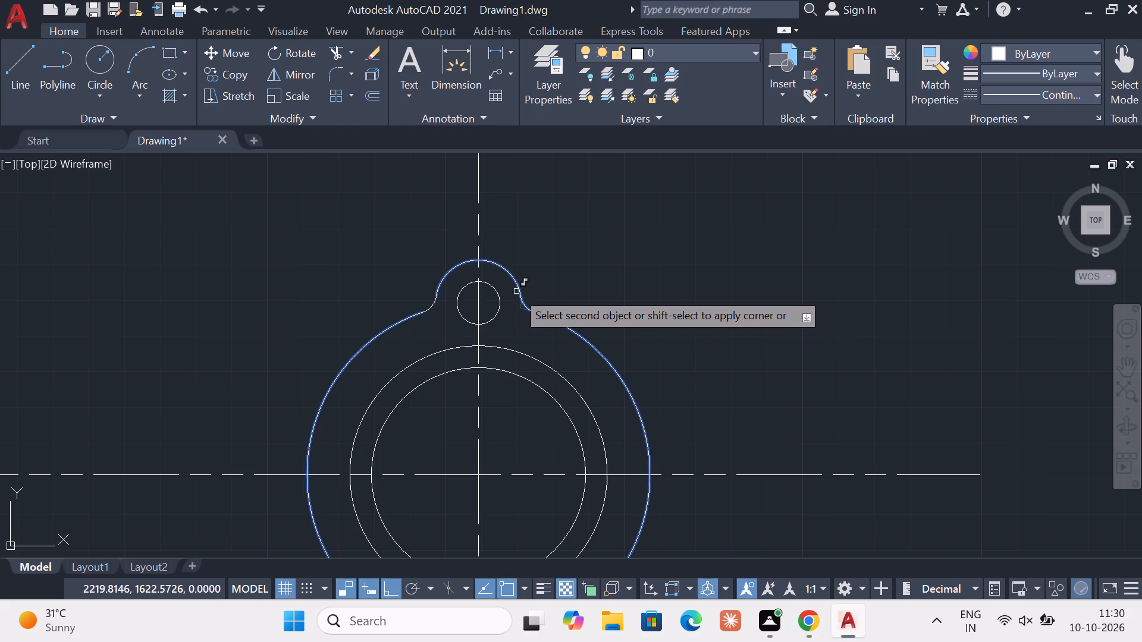
click(516, 291)
key(Escape)
scroll(578, 351, down, 2)
middle_drag(586, 372, 528, 297)
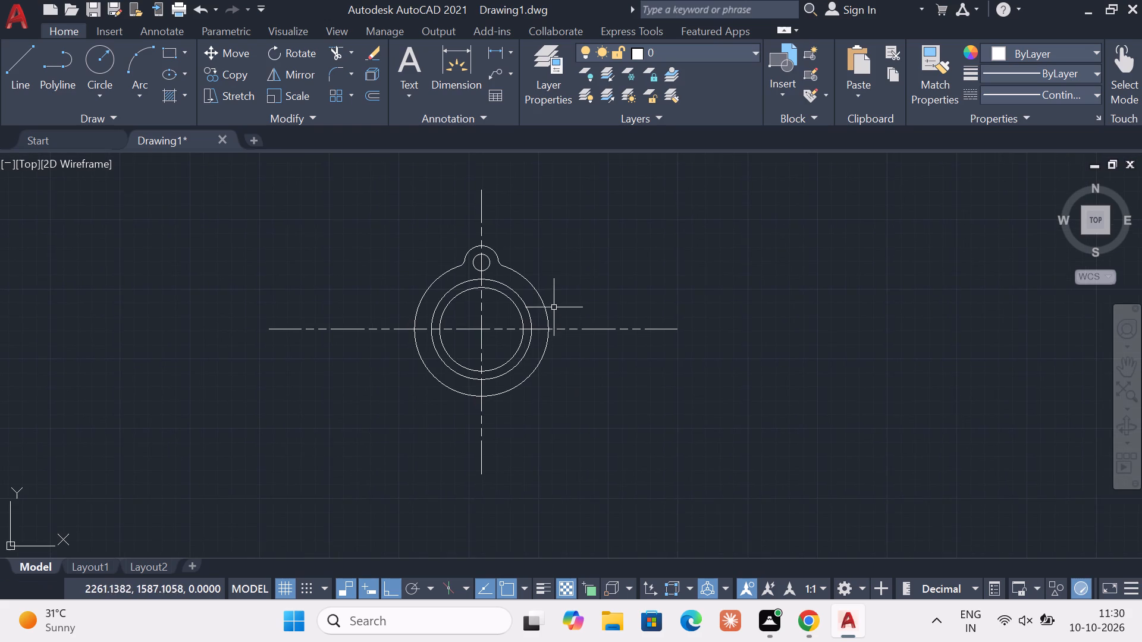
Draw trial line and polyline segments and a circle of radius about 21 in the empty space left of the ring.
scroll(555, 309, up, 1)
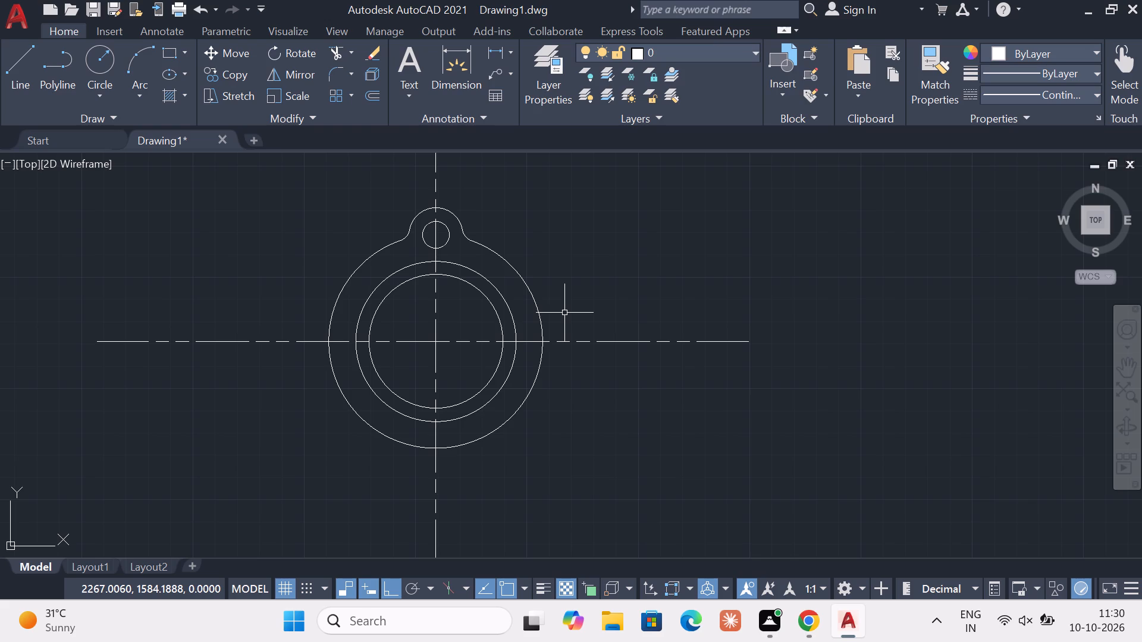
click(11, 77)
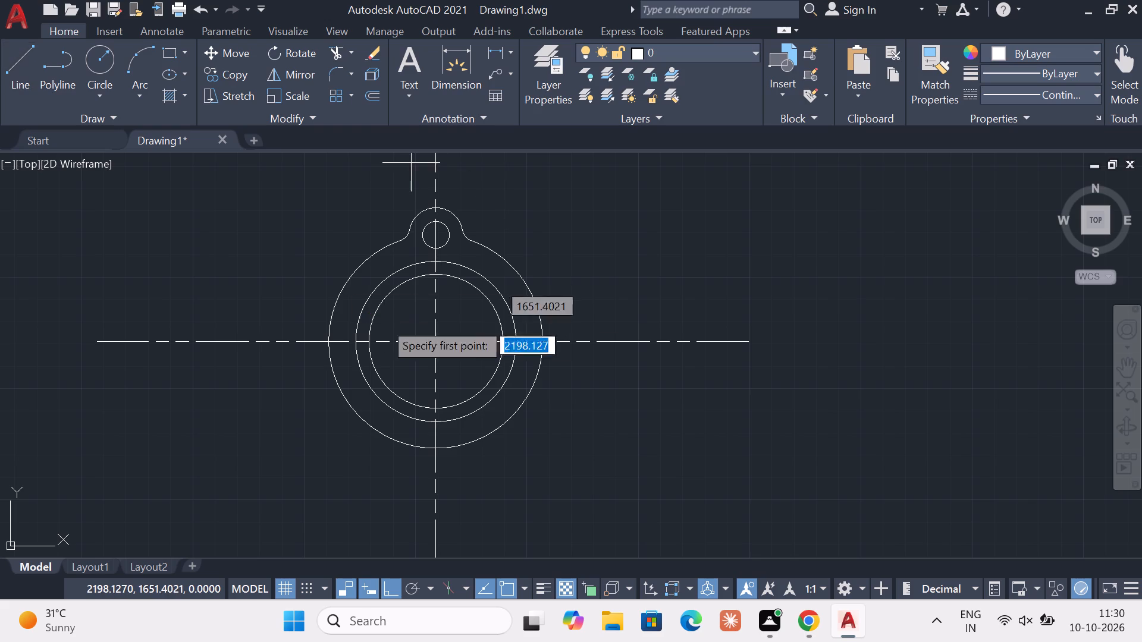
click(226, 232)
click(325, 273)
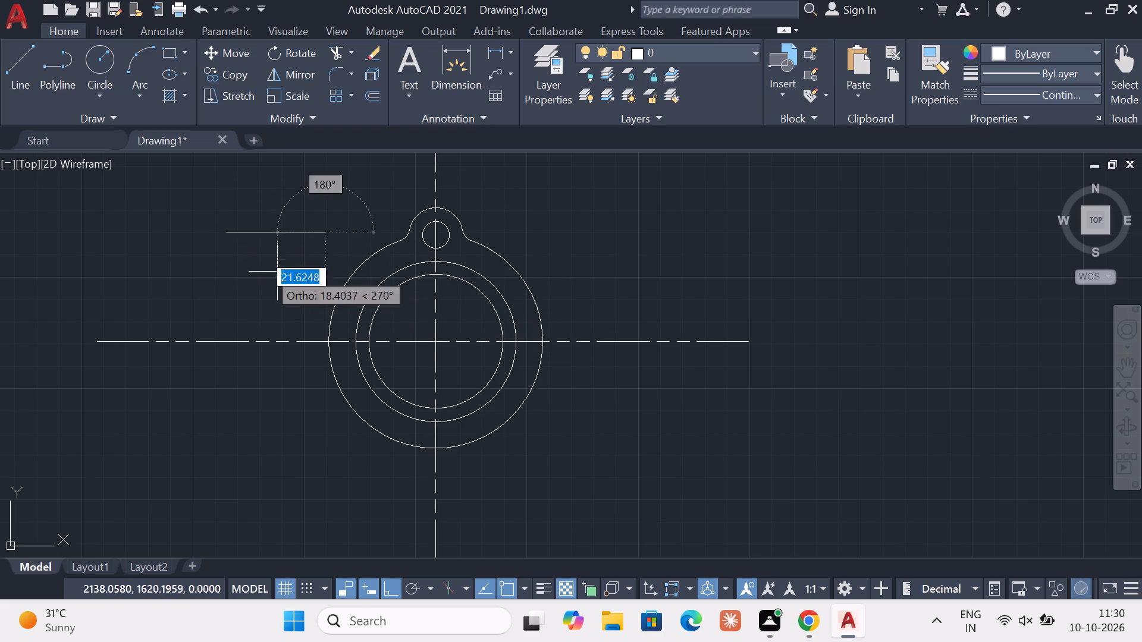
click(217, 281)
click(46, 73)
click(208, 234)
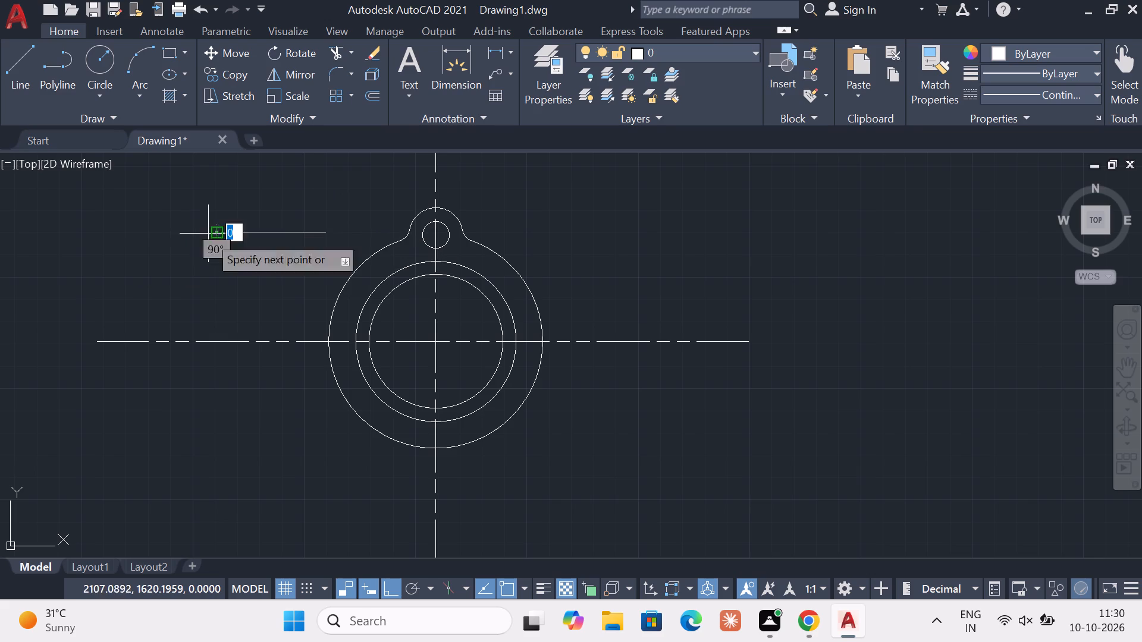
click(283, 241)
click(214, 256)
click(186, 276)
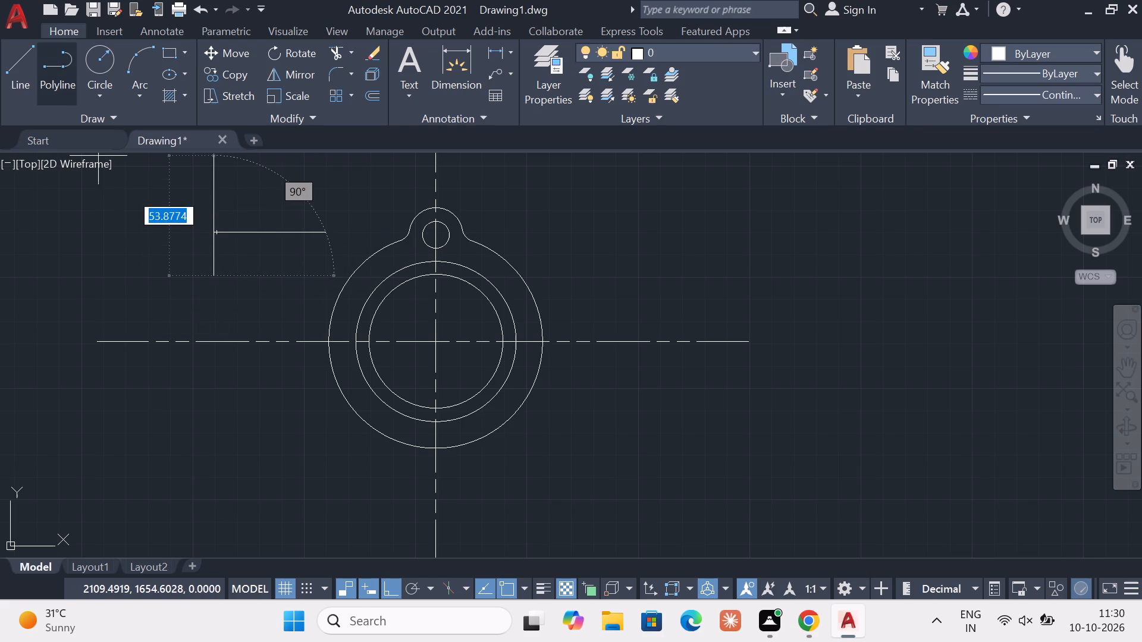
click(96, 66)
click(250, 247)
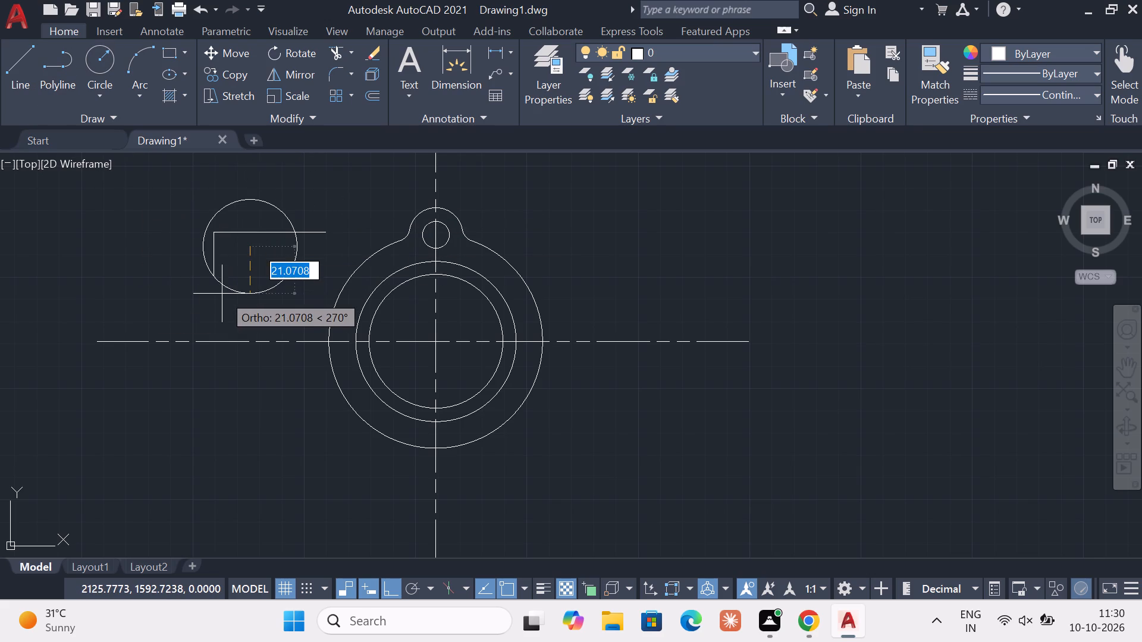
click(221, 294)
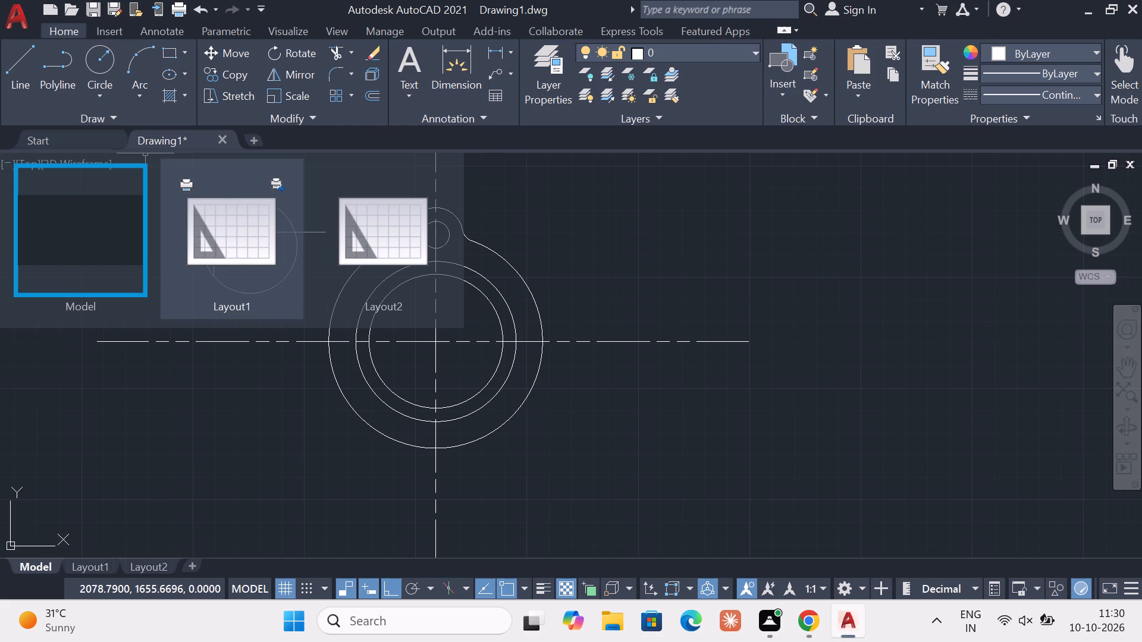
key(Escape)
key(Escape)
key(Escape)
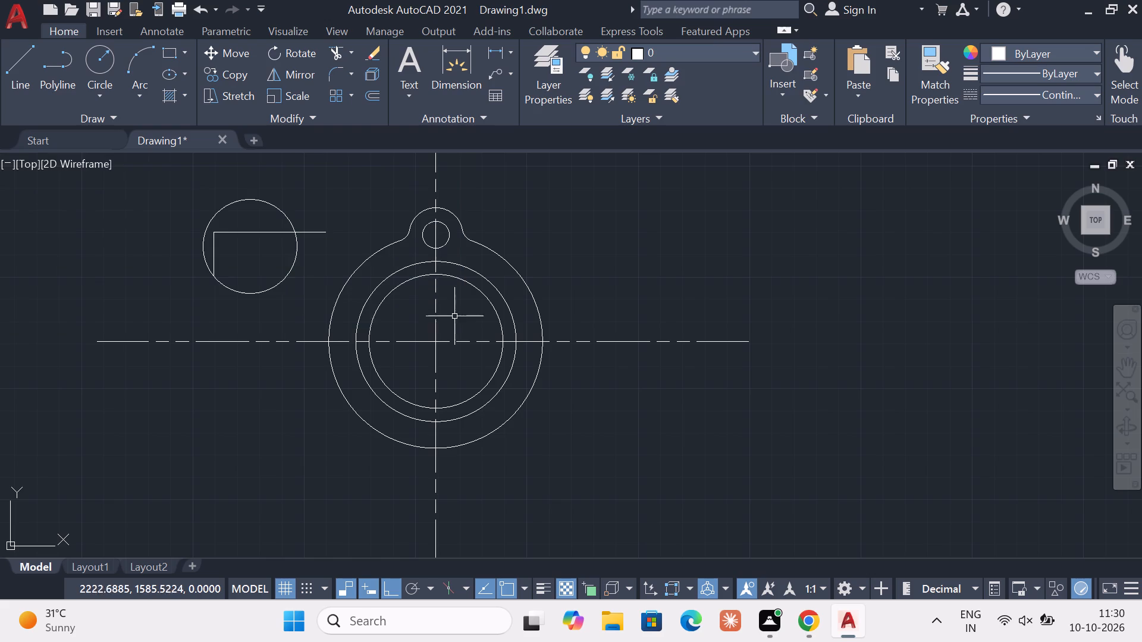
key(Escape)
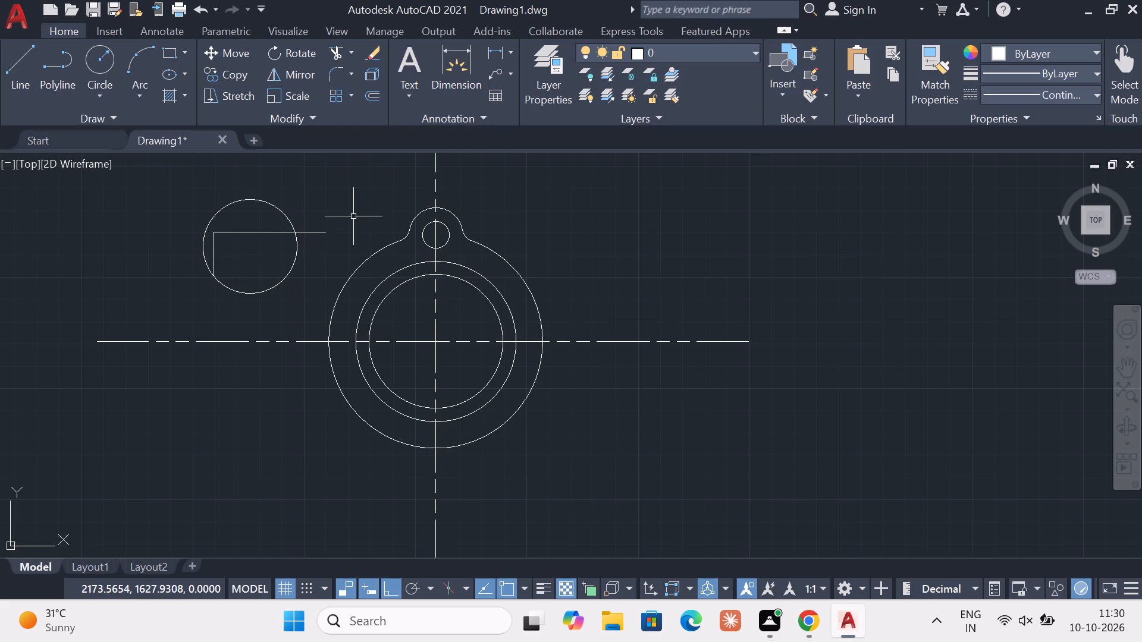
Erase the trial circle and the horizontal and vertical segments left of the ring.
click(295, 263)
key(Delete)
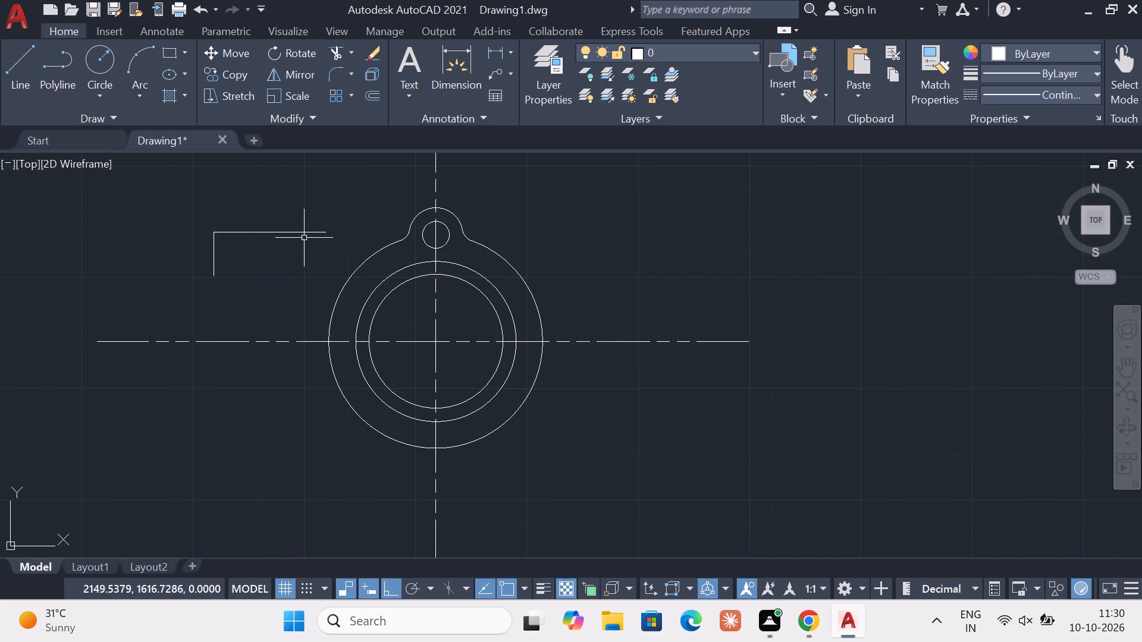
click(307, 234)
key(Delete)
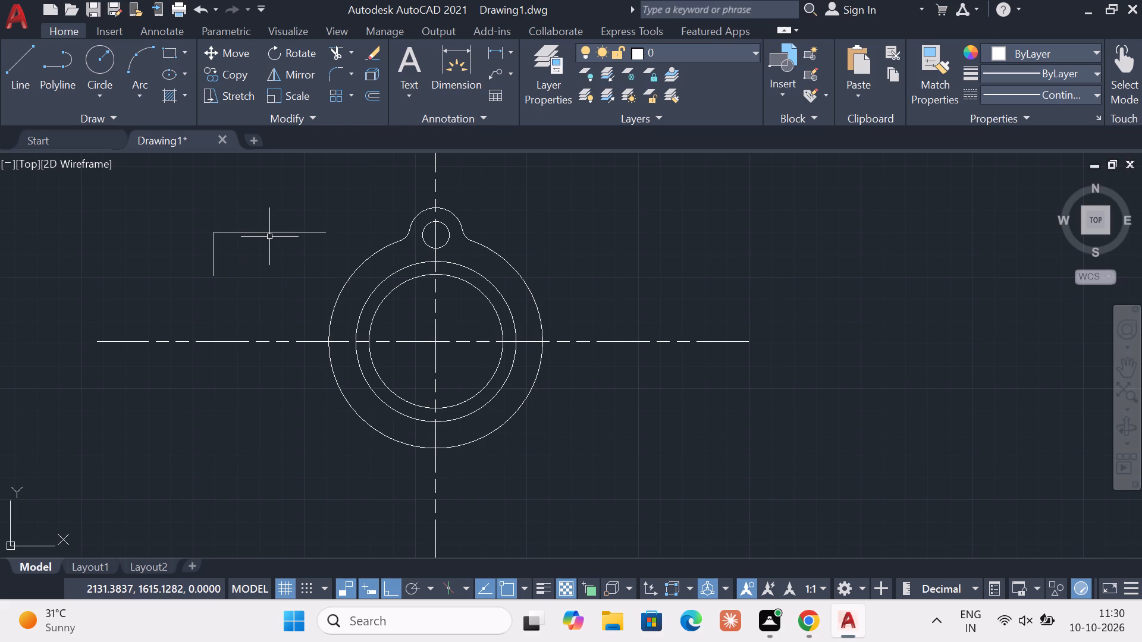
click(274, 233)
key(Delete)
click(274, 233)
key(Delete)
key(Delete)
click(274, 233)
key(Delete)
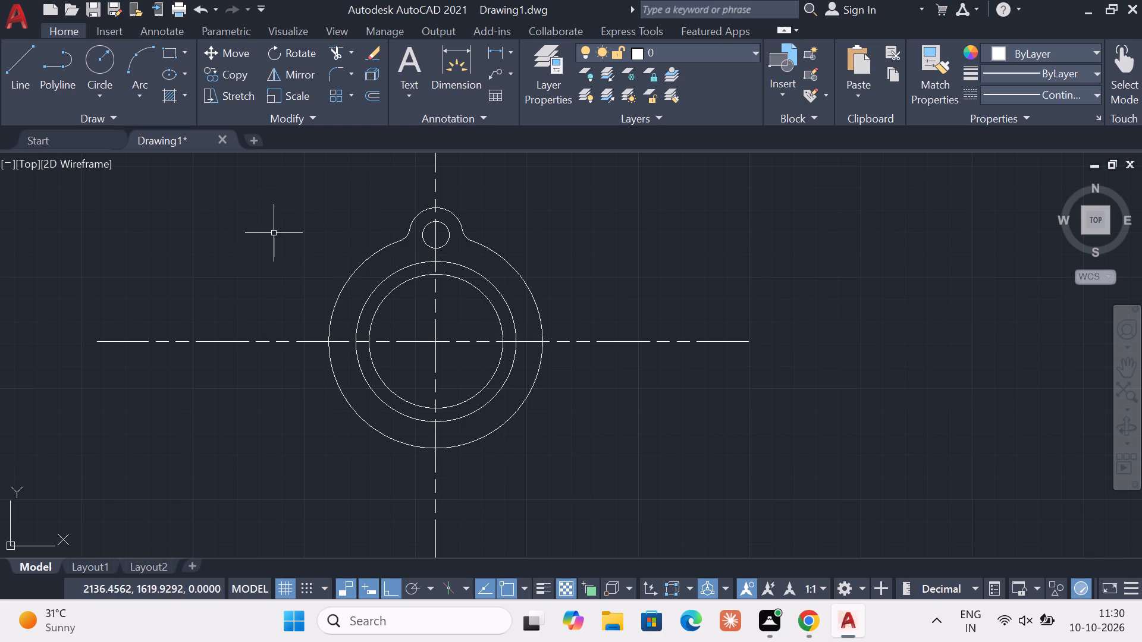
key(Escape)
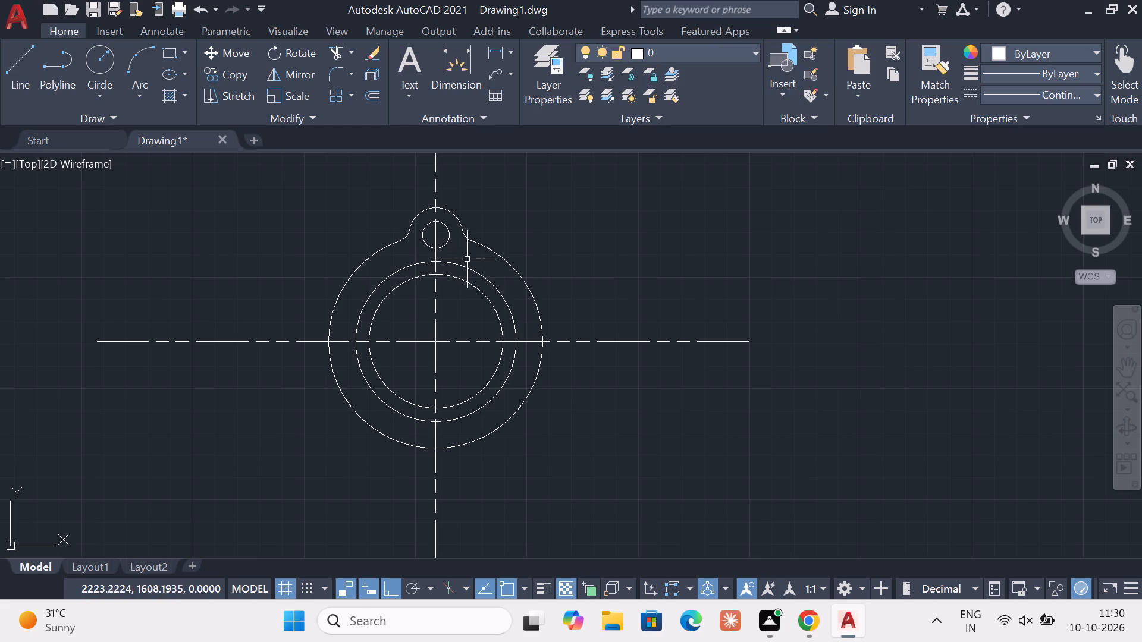
Draw a circle of radius 12 centred where the 96-diameter circle meets the vertical centreline at the bottom.
click(109, 86)
click(106, 124)
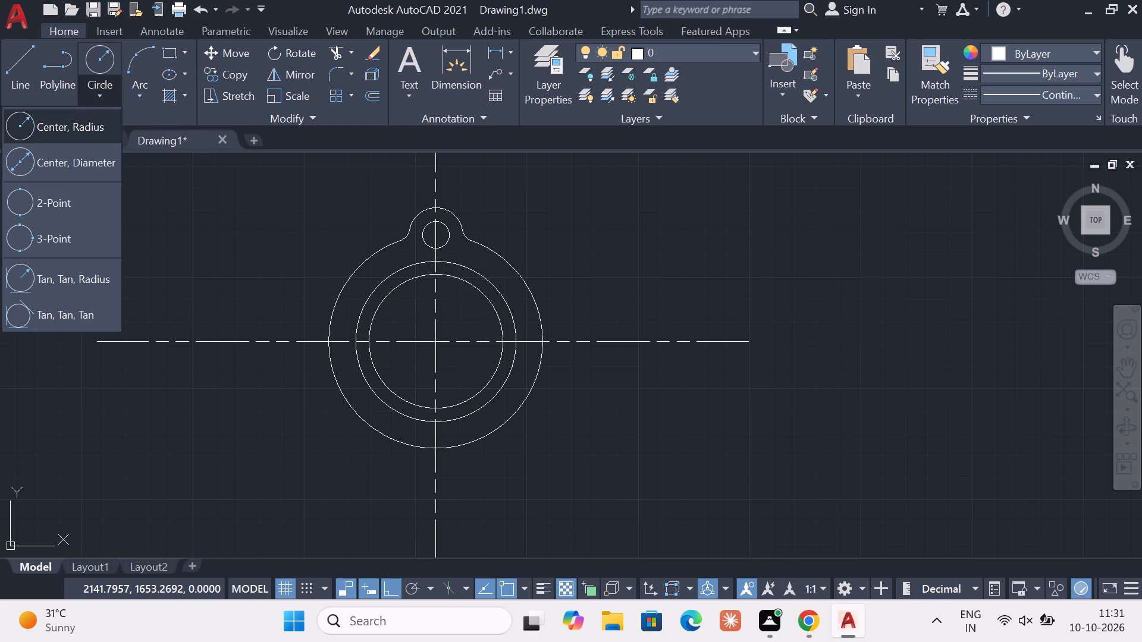
click(432, 448)
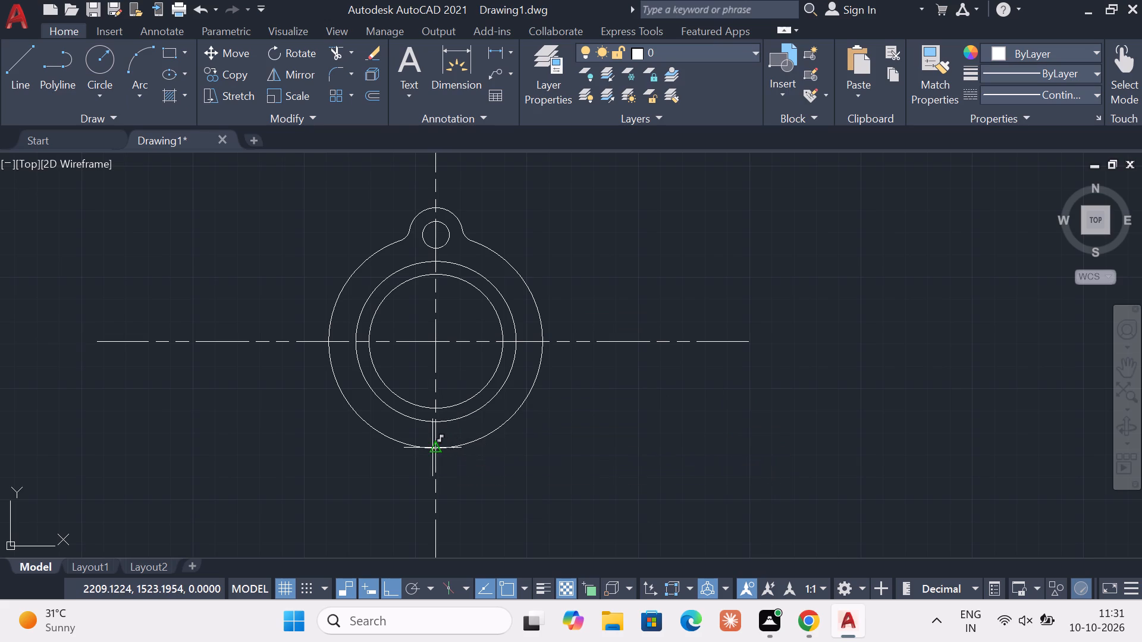
text(12)
key(Return)
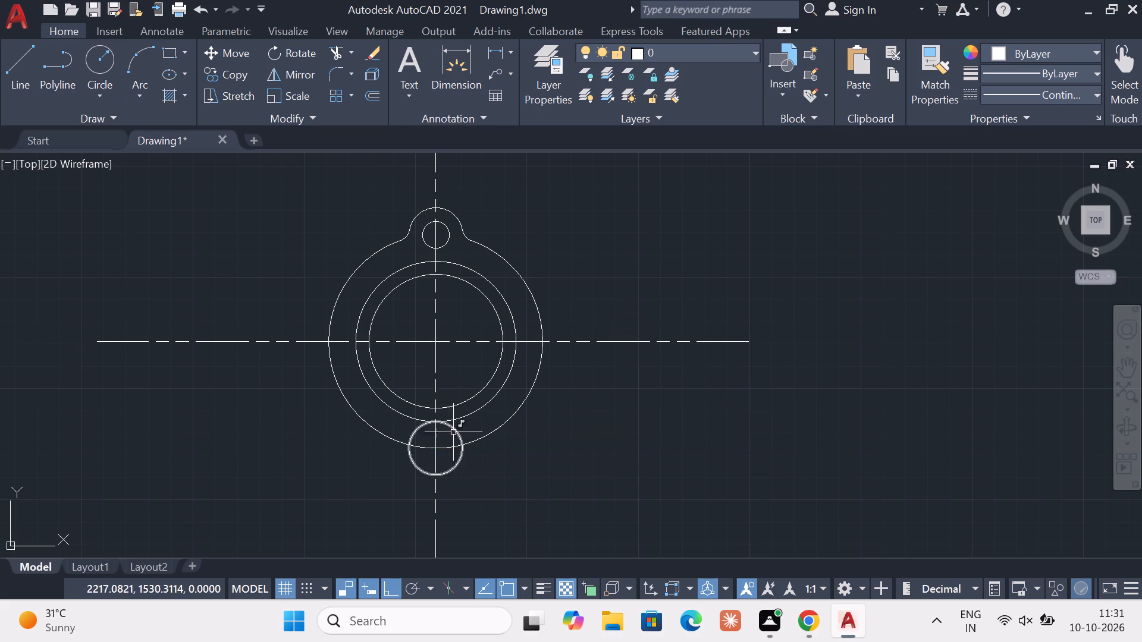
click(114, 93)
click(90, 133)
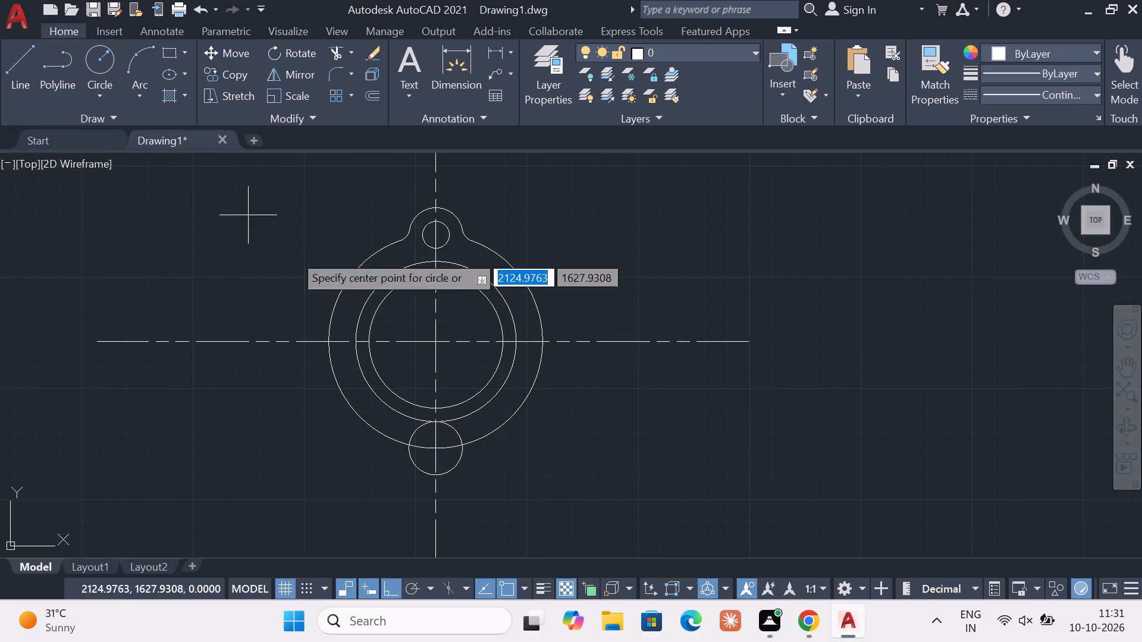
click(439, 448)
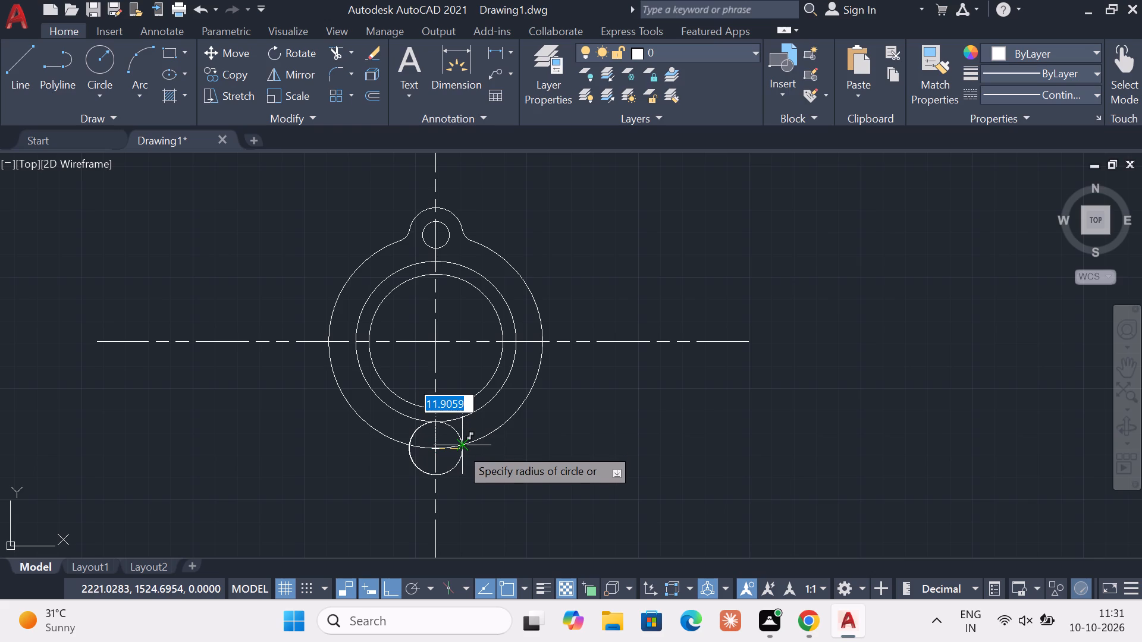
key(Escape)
Draw a circle of diameter 12 concentric with the radius-12 circle at the bottom of the ring.
click(105, 100)
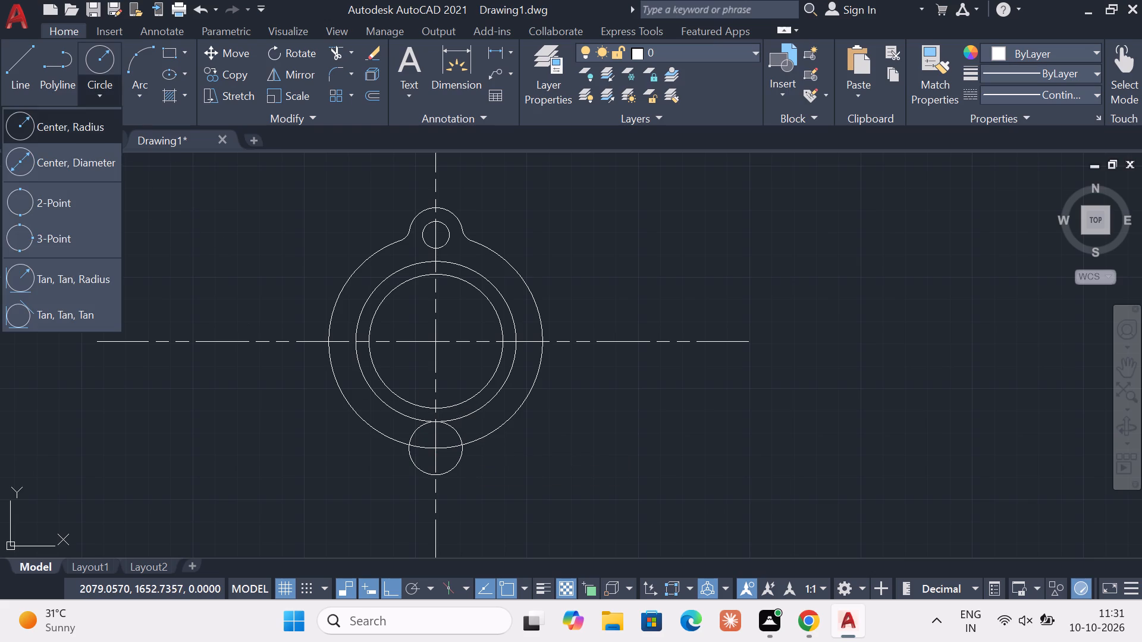
click(99, 153)
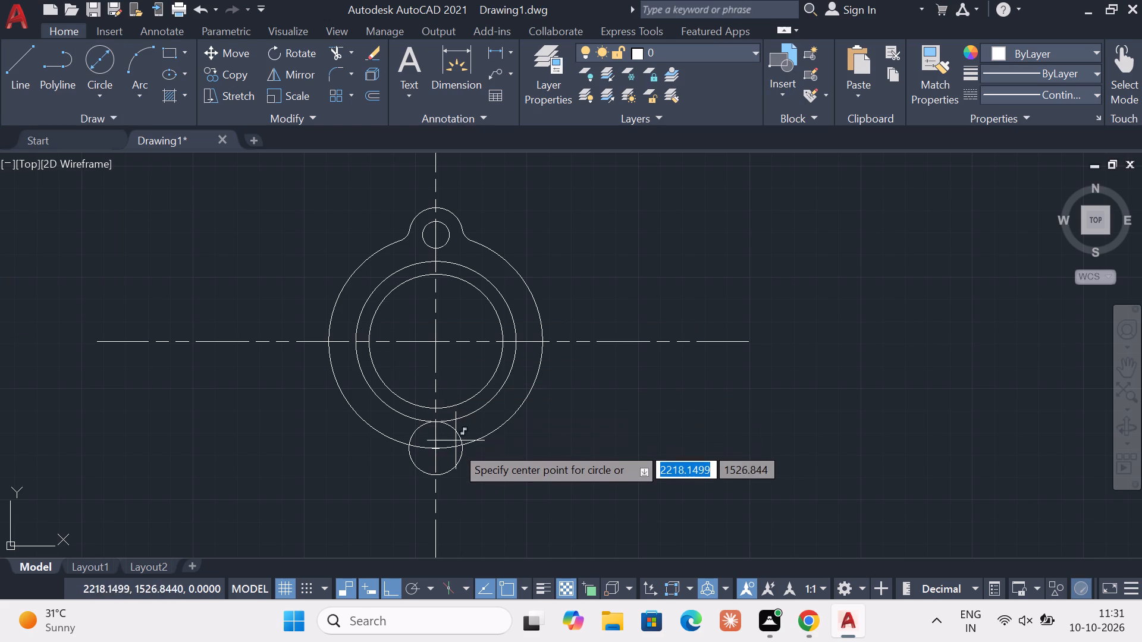
click(438, 449)
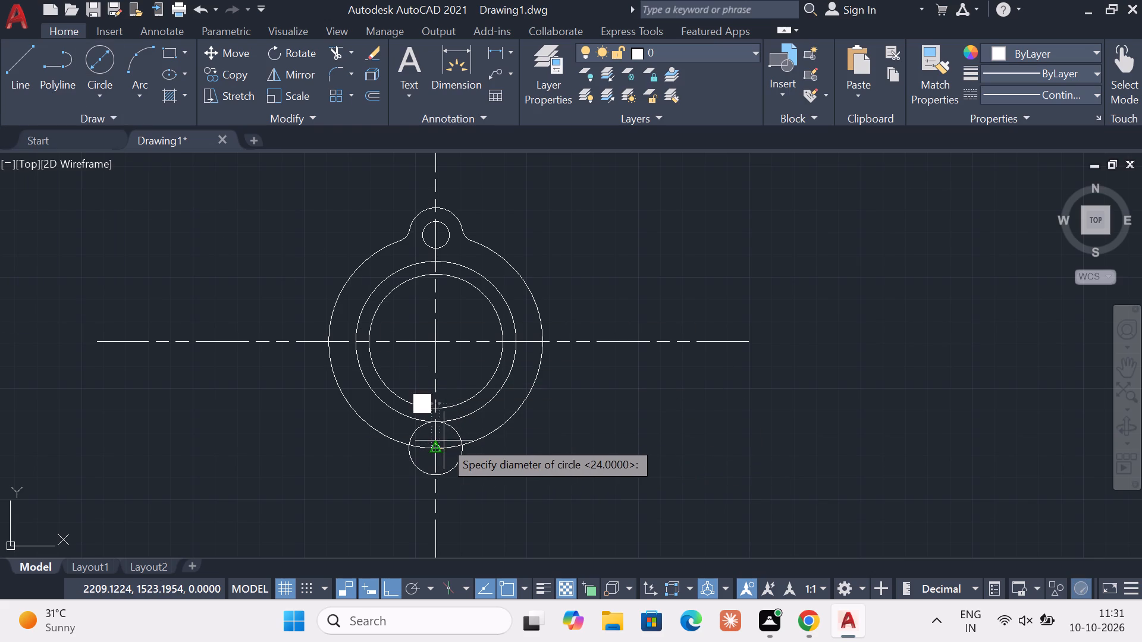
key(1)
key(2)
key(Return)
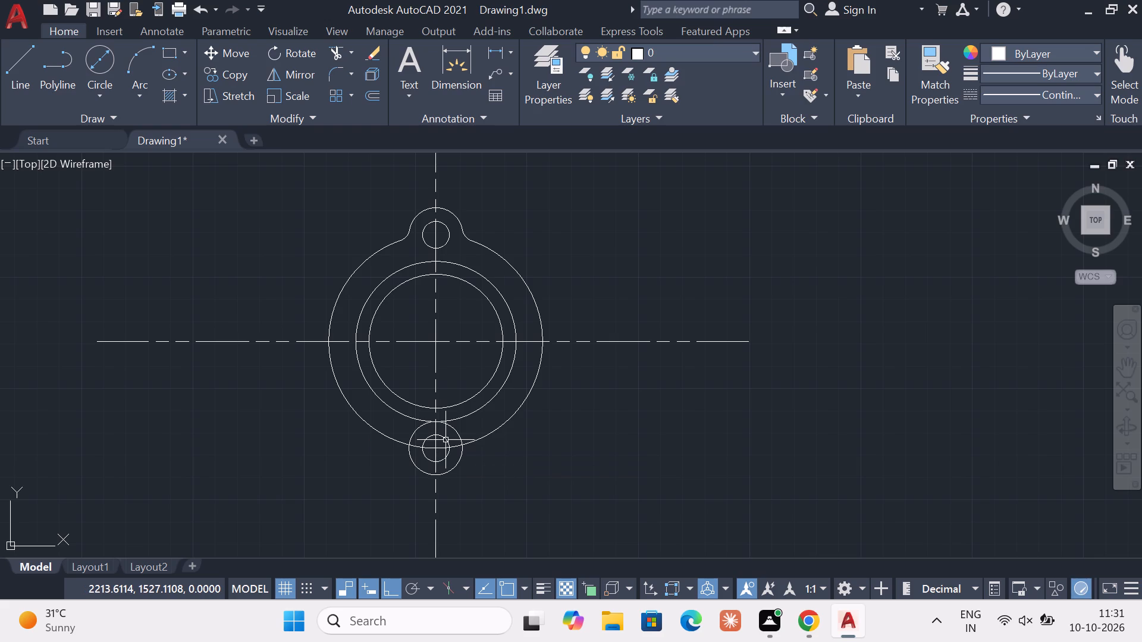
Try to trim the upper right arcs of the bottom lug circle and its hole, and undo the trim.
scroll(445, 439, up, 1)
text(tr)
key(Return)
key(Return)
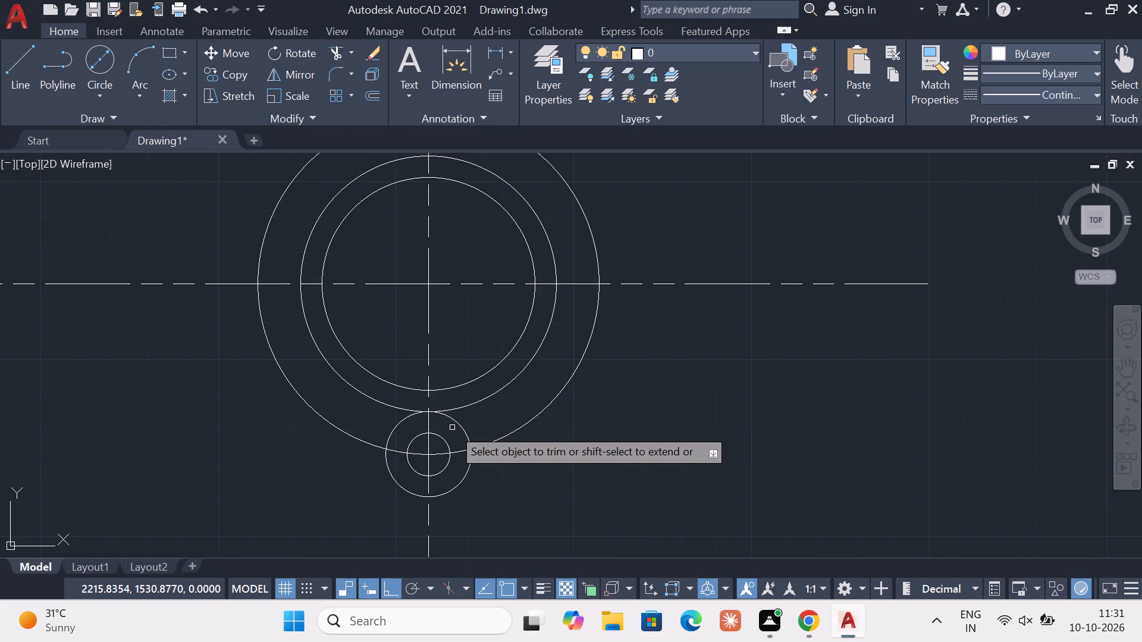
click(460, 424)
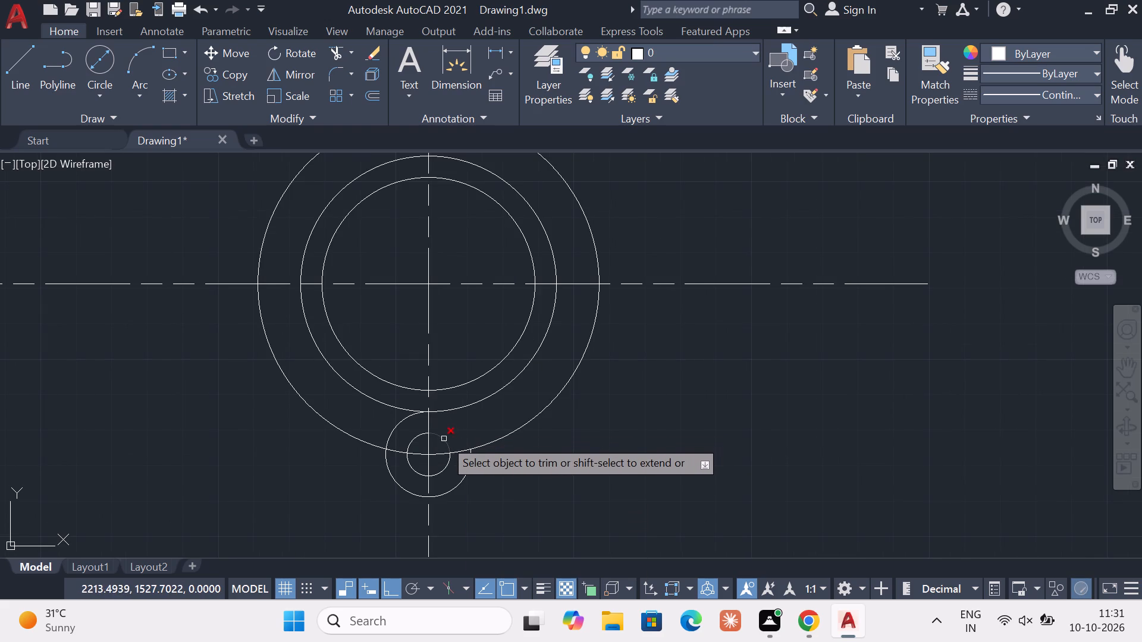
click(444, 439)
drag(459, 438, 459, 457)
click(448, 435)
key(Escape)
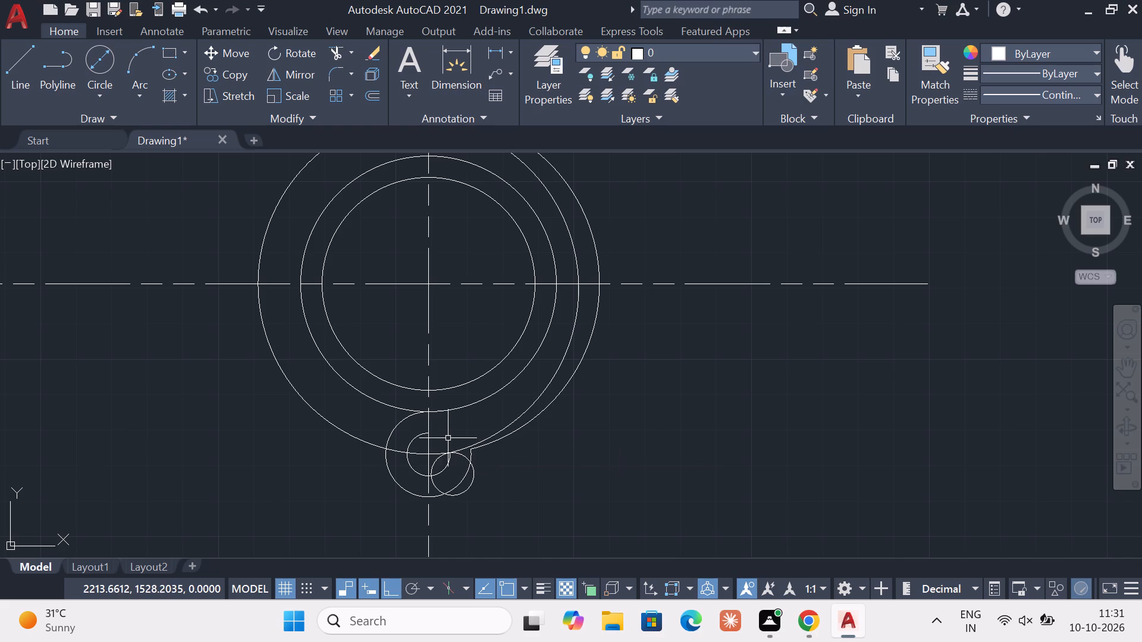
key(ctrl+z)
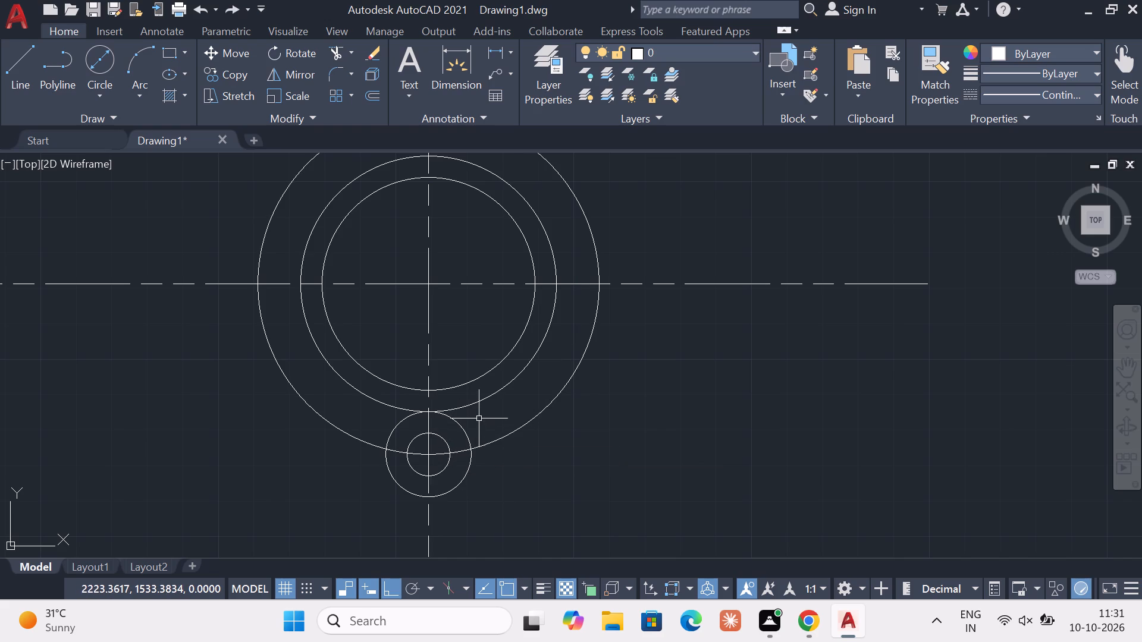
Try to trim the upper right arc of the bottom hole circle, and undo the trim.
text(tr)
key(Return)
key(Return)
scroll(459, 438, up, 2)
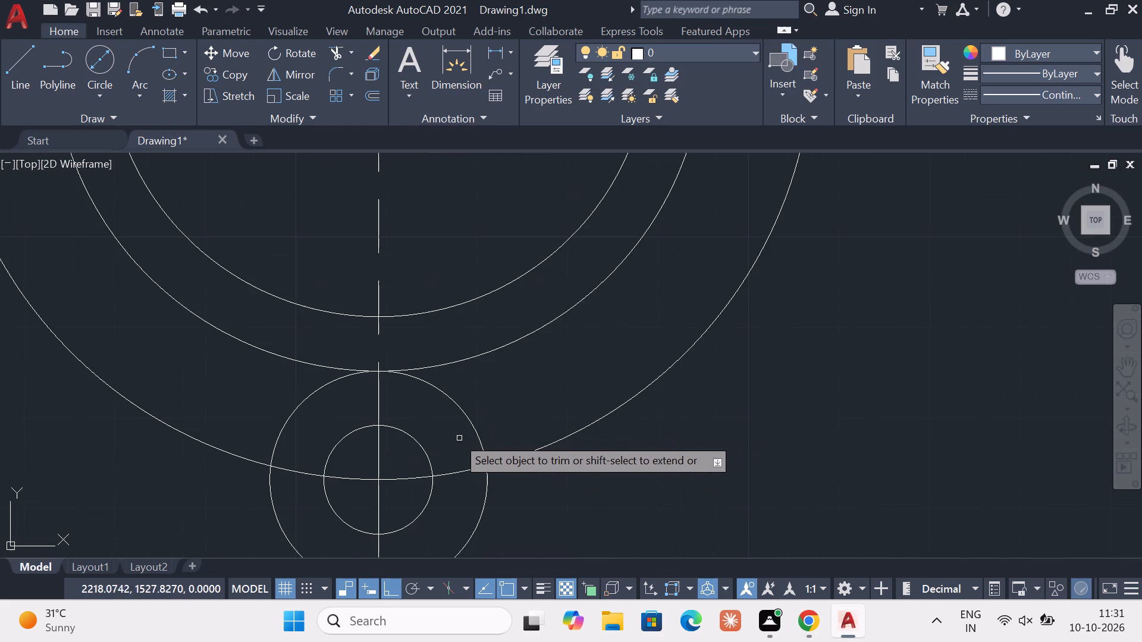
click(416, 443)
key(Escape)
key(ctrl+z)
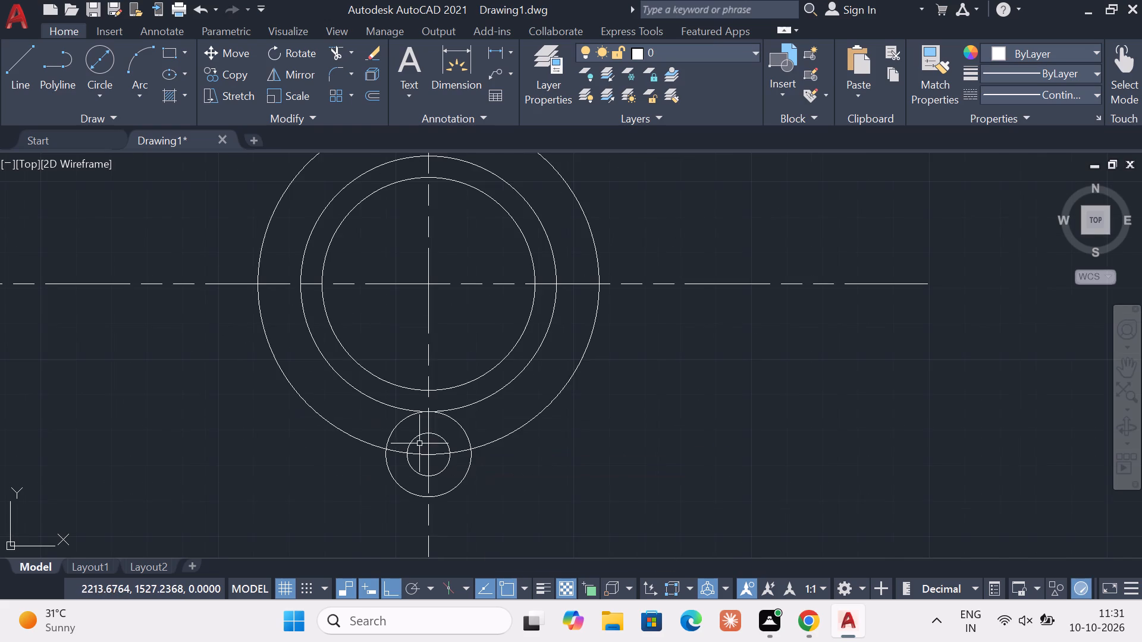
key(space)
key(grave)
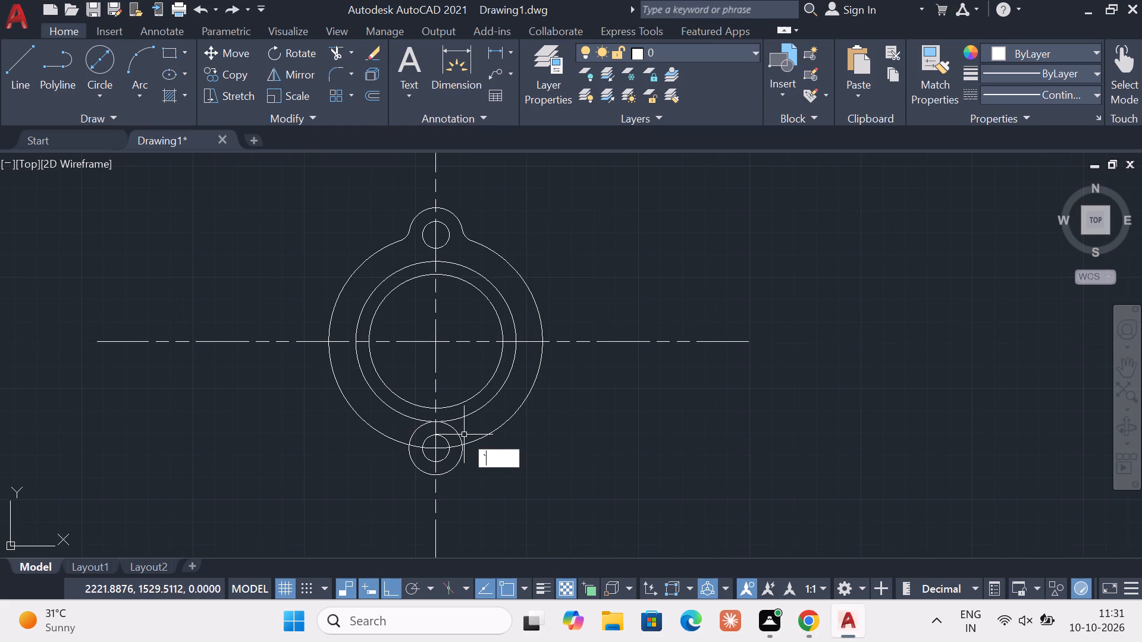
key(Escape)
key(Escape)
Trim the bottom lug circle's upper arc inside the 96-diameter circle and the 96-diameter circle's arc inside the lug and hole.
text(tr)
key(Return)
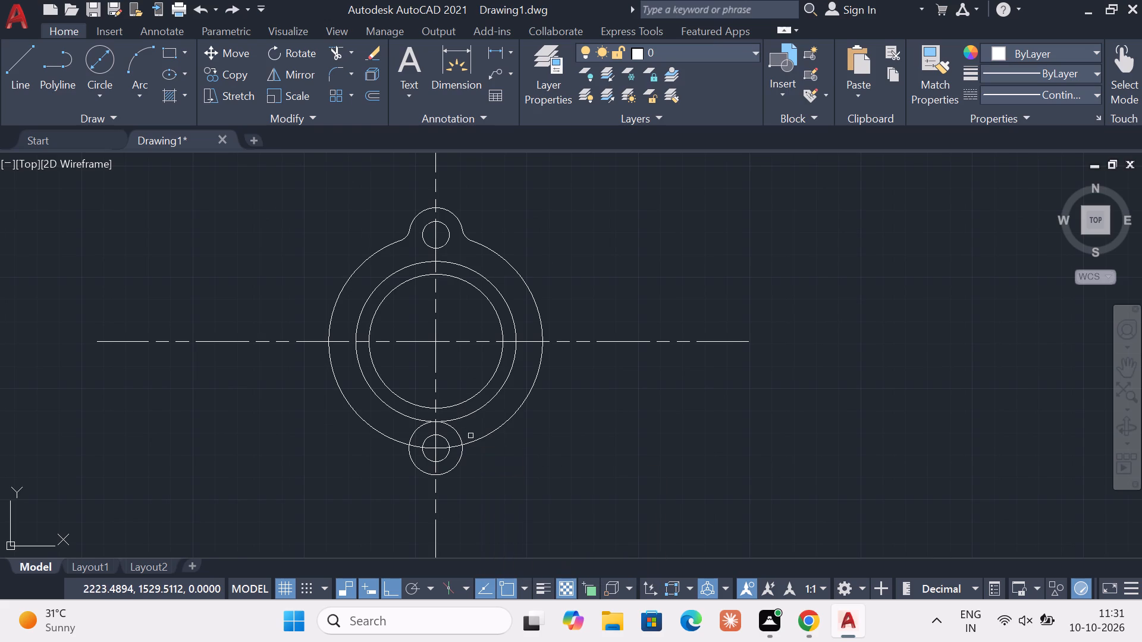
key(Return)
scroll(469, 430, up, 2)
click(436, 435)
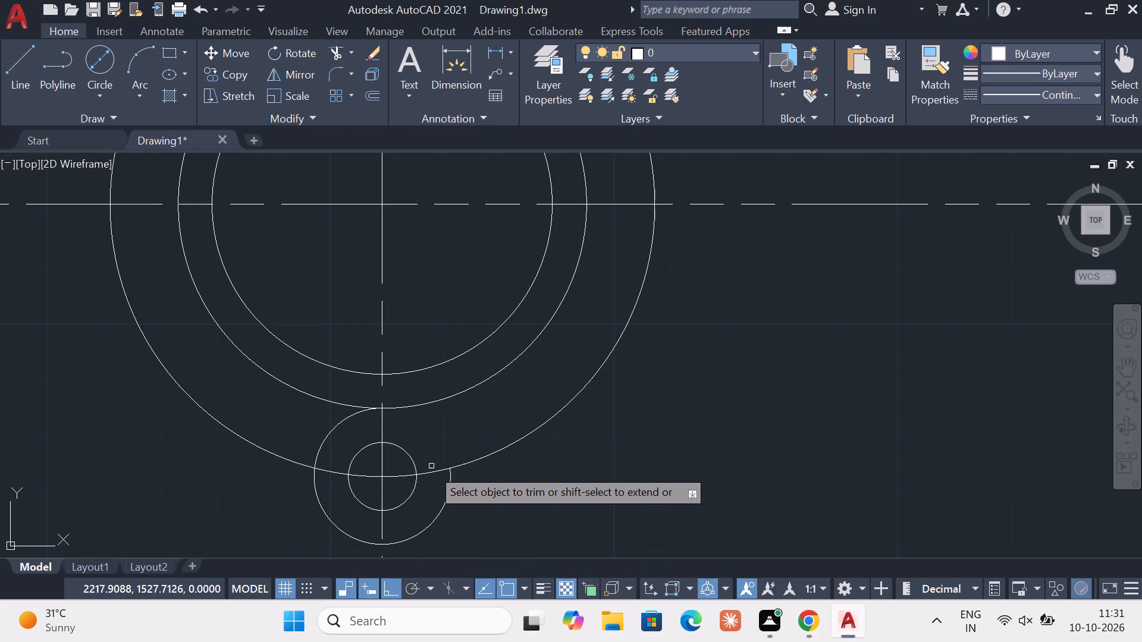
click(431, 471)
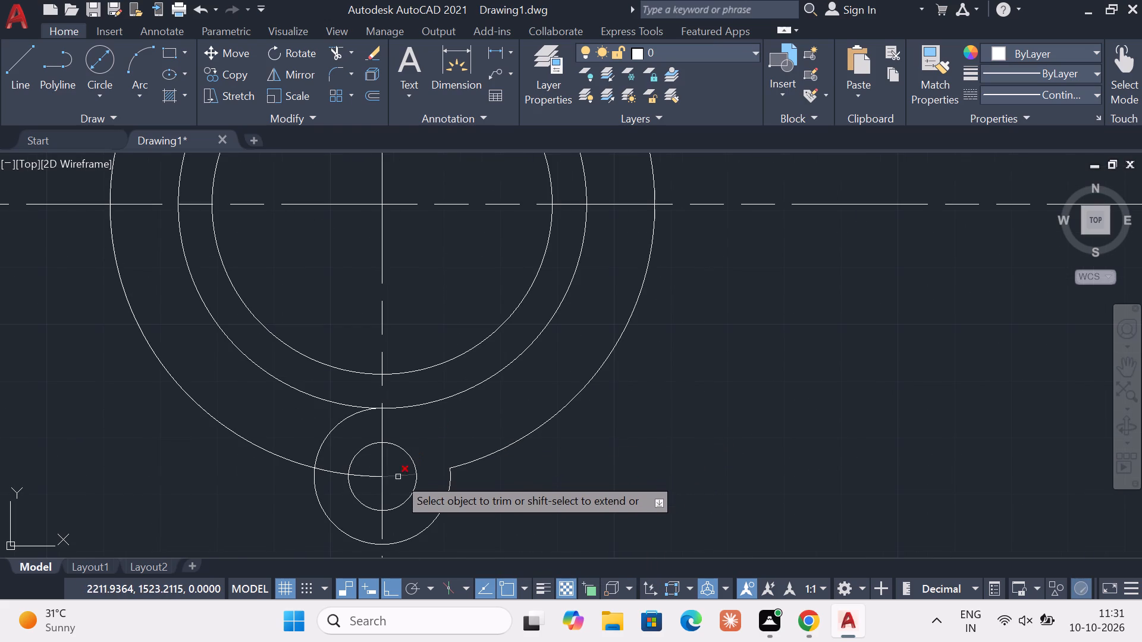
click(398, 477)
click(368, 474)
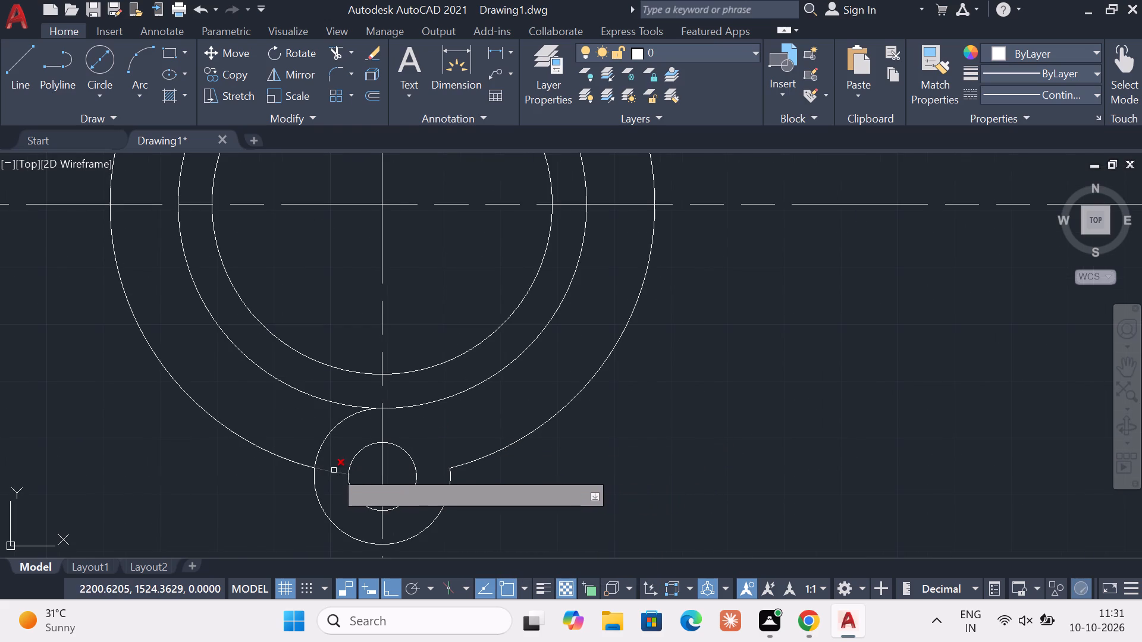
click(334, 470)
click(325, 436)
key(Escape)
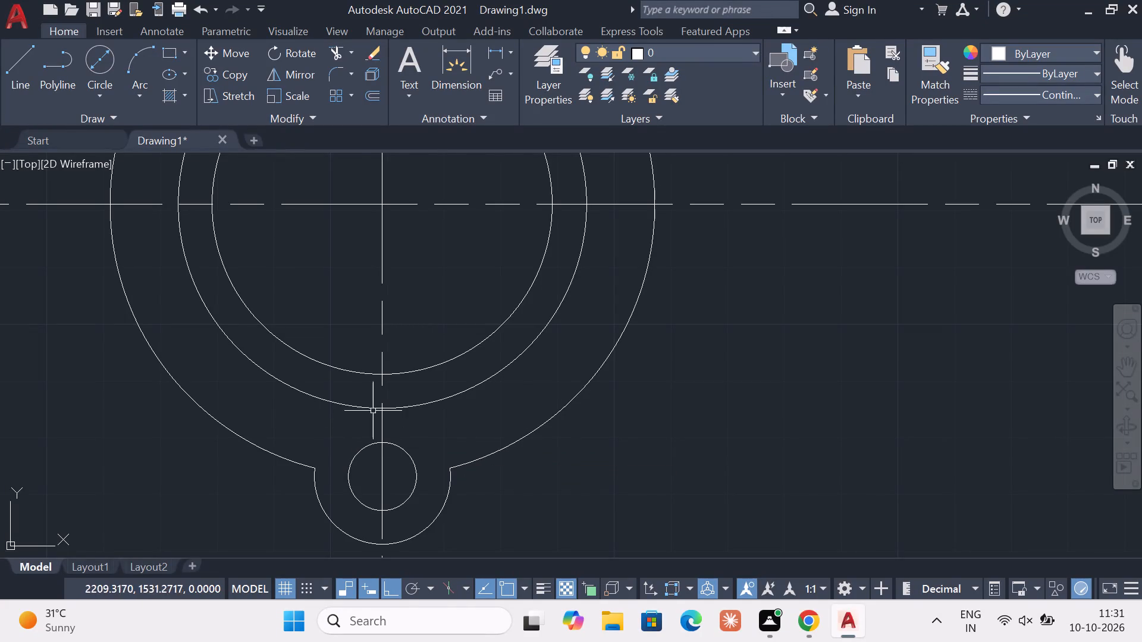
Fillet both corners where the bottom lug's arc meets the 96-diameter outer circle.
click(348, 70)
click(328, 103)
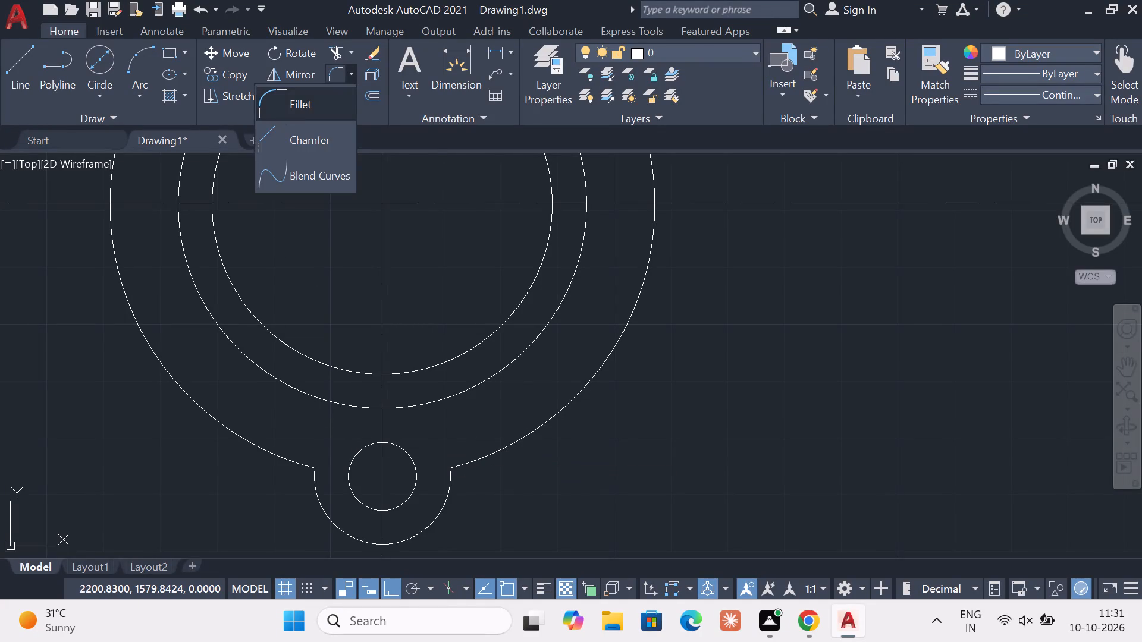
double_click(321, 496)
click(319, 496)
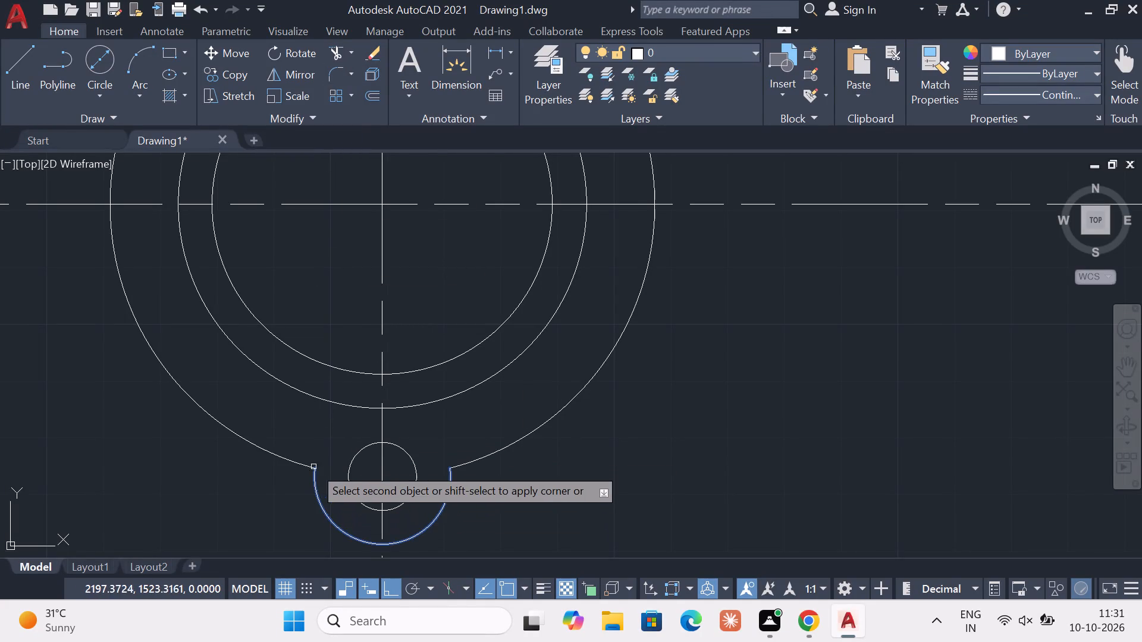
click(294, 460)
key(space)
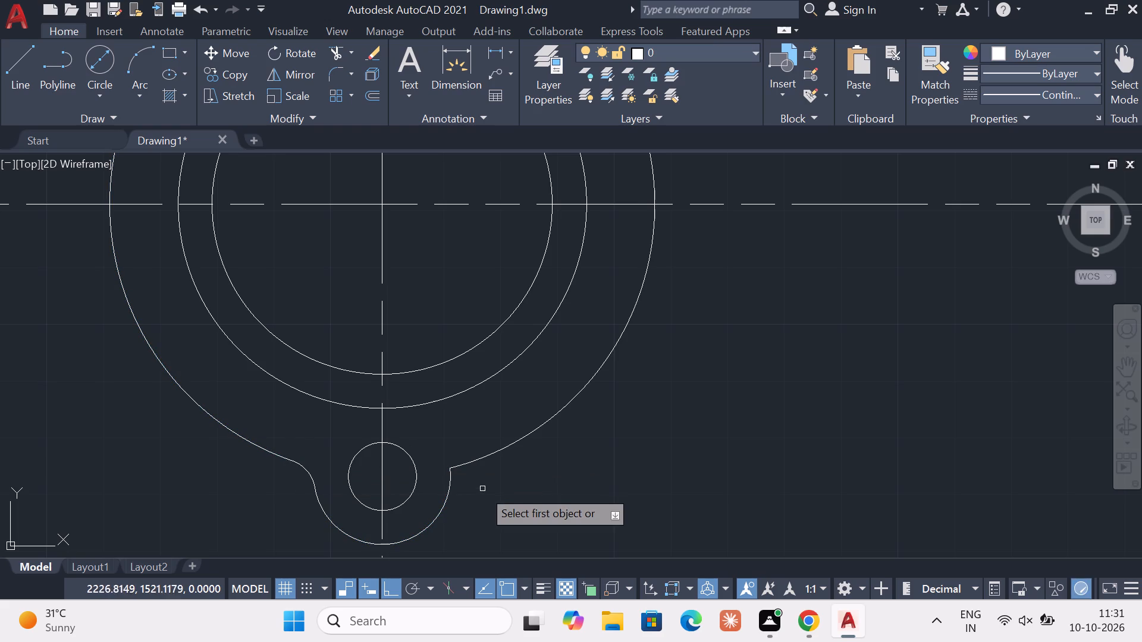
double_click(480, 460)
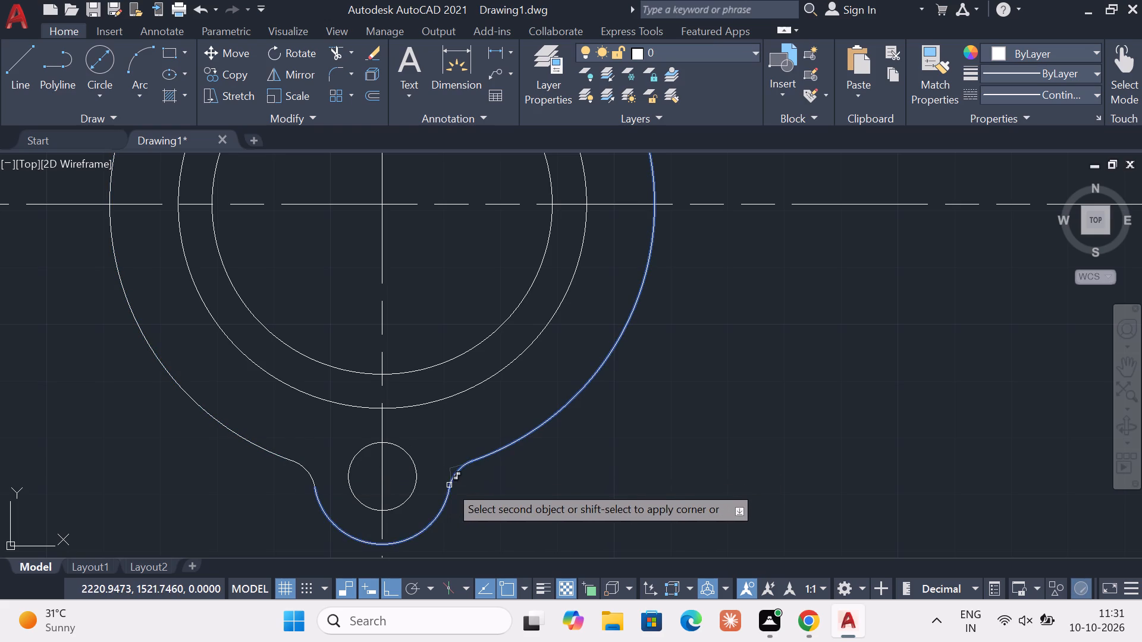
click(449, 485)
key(Escape)
key(Escape)
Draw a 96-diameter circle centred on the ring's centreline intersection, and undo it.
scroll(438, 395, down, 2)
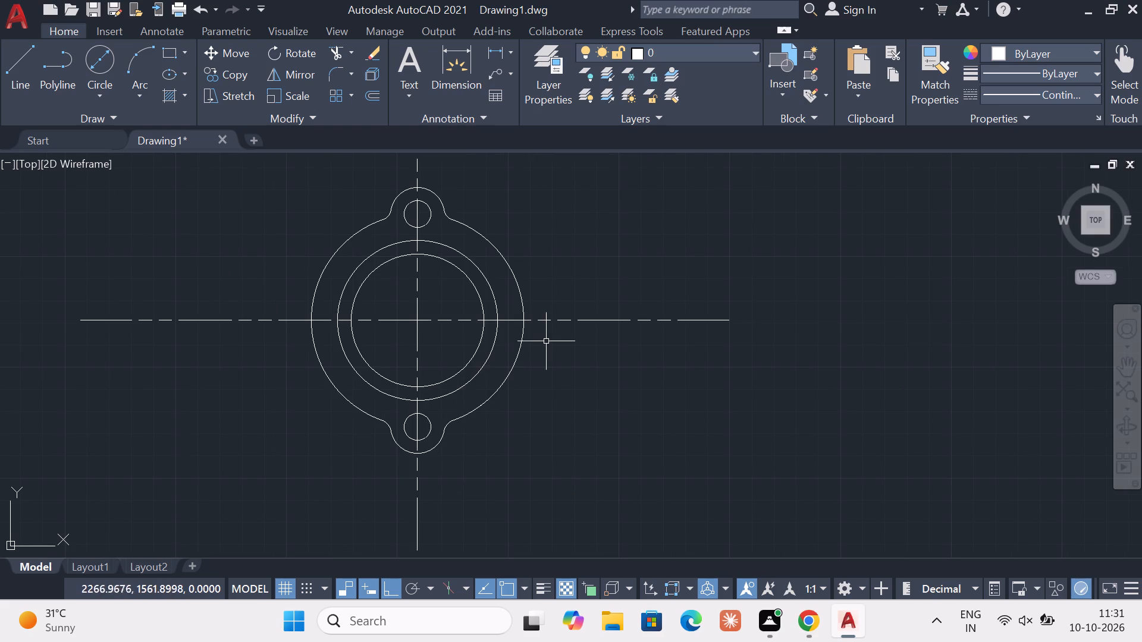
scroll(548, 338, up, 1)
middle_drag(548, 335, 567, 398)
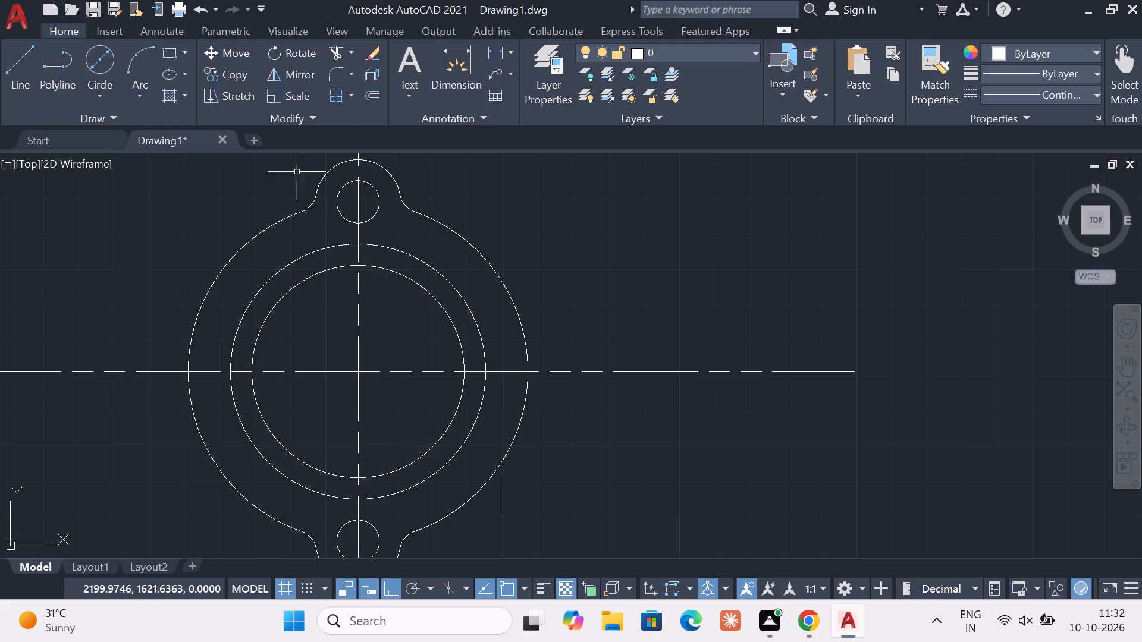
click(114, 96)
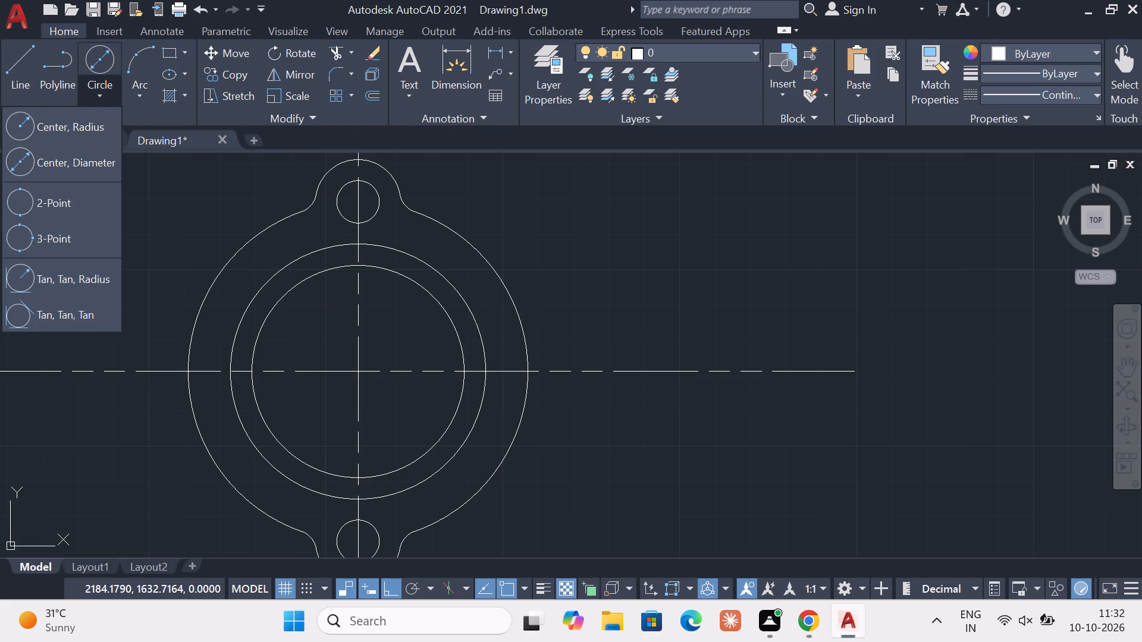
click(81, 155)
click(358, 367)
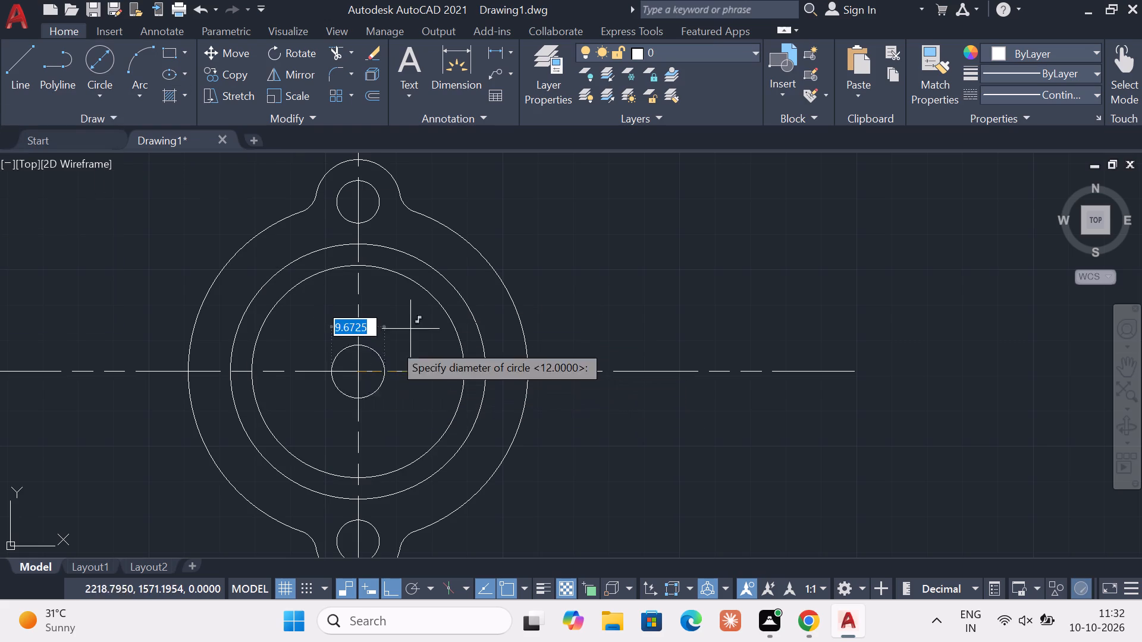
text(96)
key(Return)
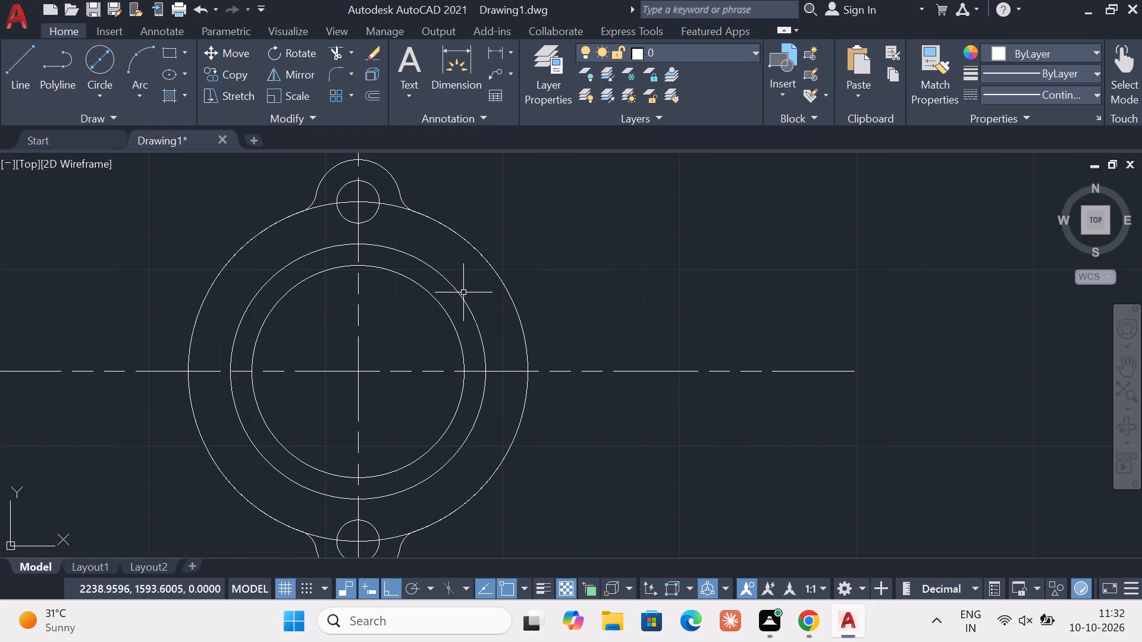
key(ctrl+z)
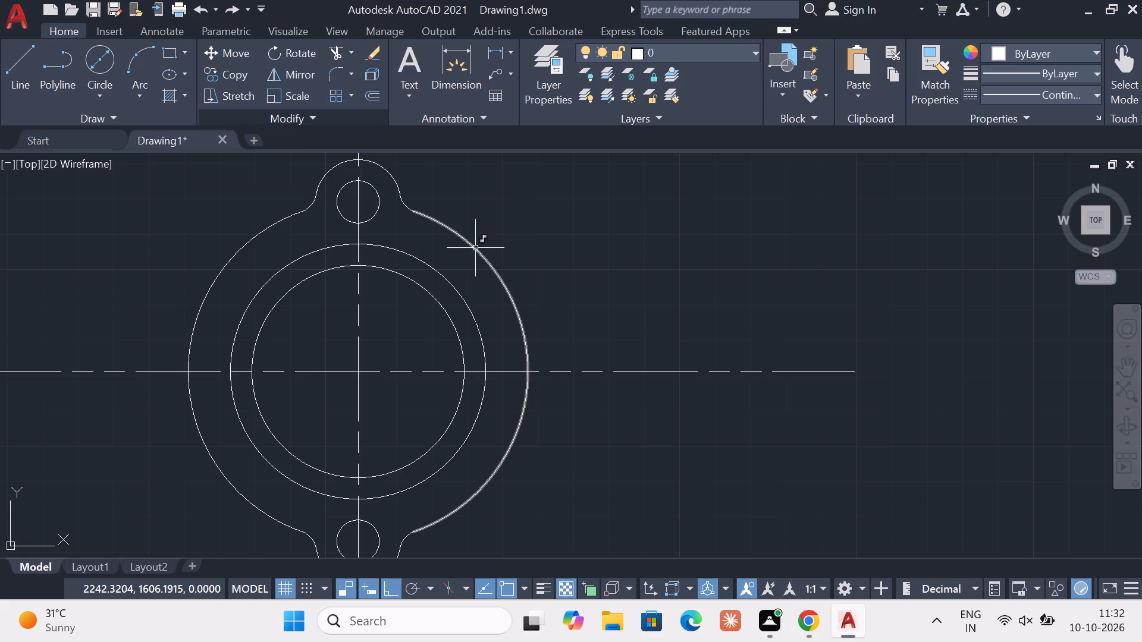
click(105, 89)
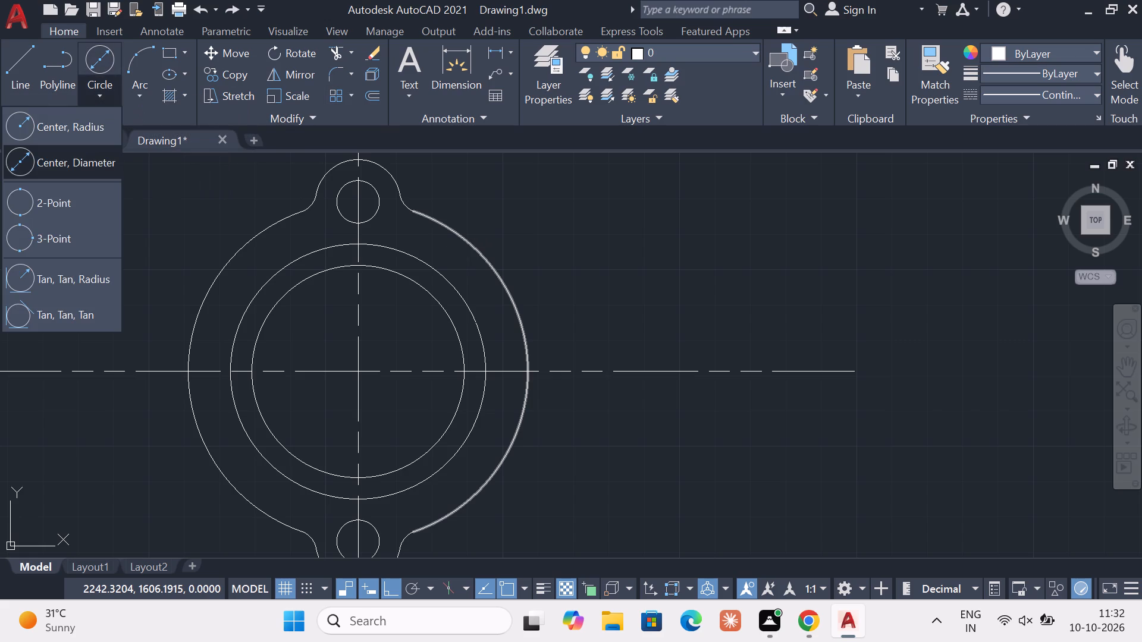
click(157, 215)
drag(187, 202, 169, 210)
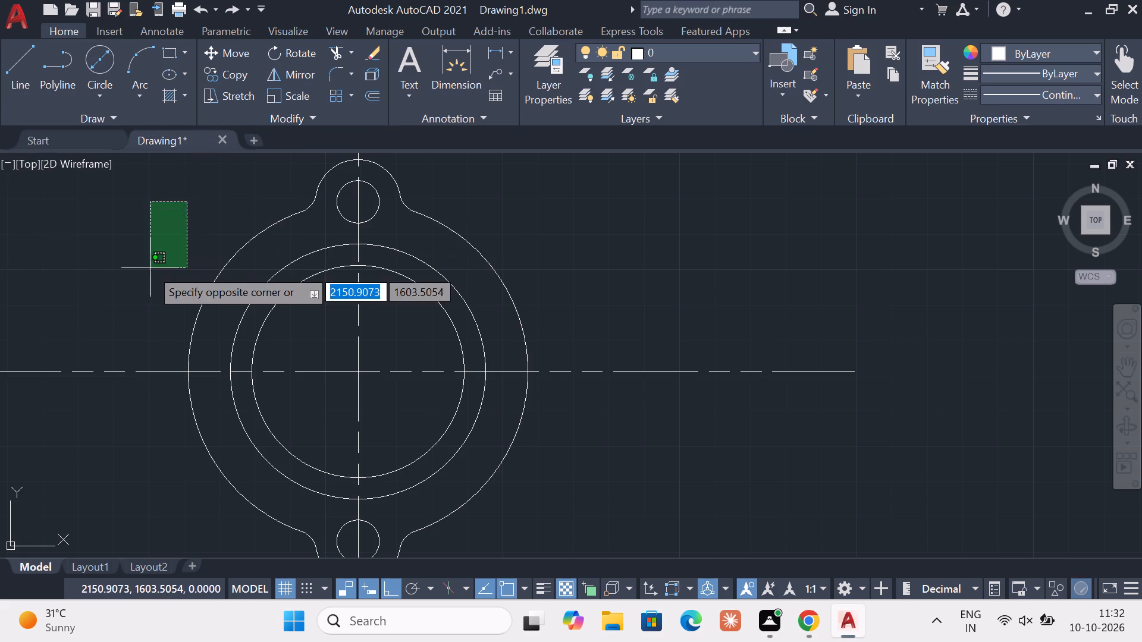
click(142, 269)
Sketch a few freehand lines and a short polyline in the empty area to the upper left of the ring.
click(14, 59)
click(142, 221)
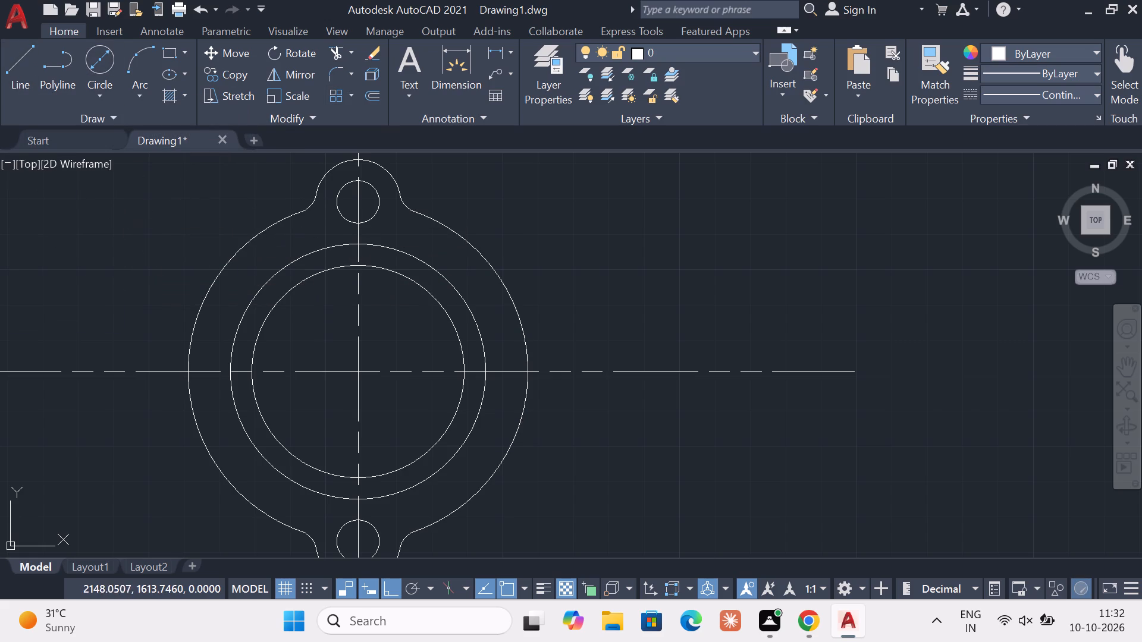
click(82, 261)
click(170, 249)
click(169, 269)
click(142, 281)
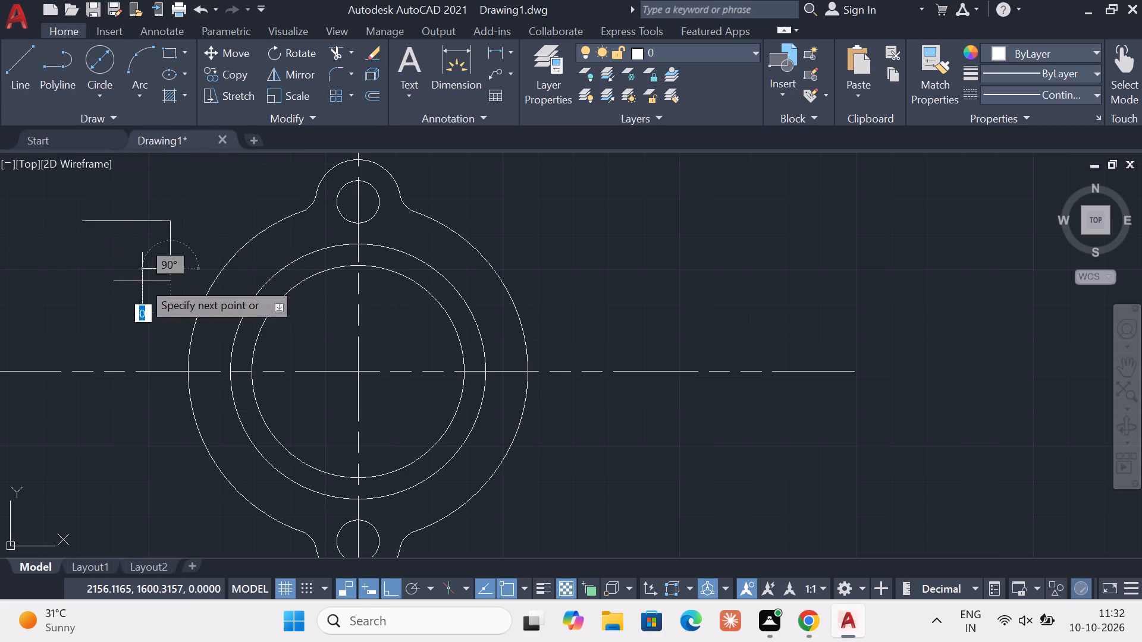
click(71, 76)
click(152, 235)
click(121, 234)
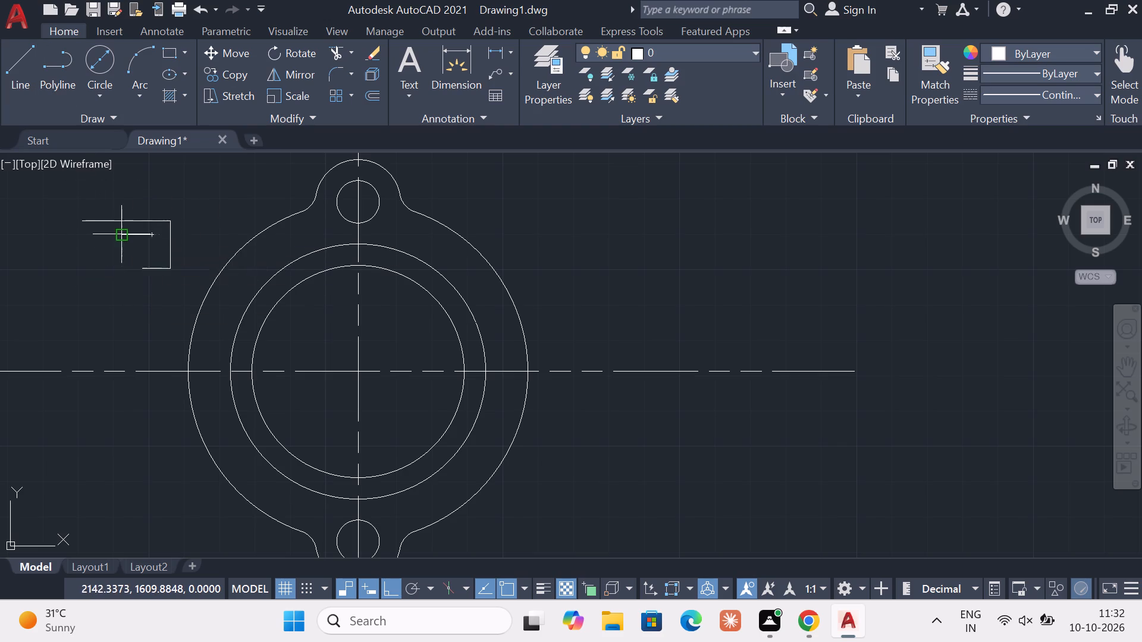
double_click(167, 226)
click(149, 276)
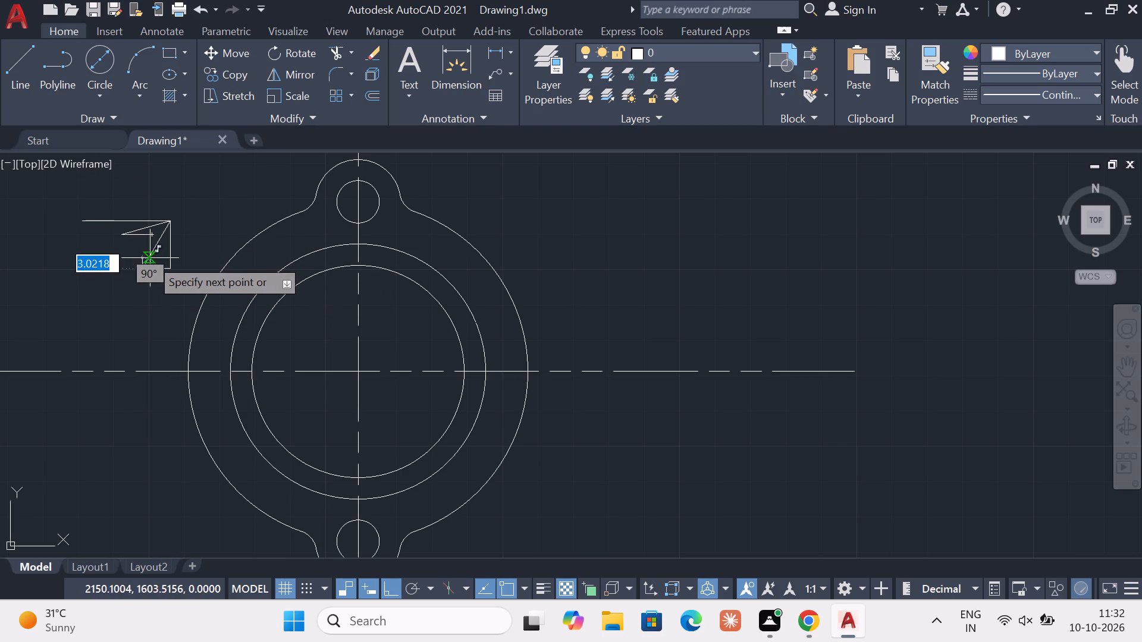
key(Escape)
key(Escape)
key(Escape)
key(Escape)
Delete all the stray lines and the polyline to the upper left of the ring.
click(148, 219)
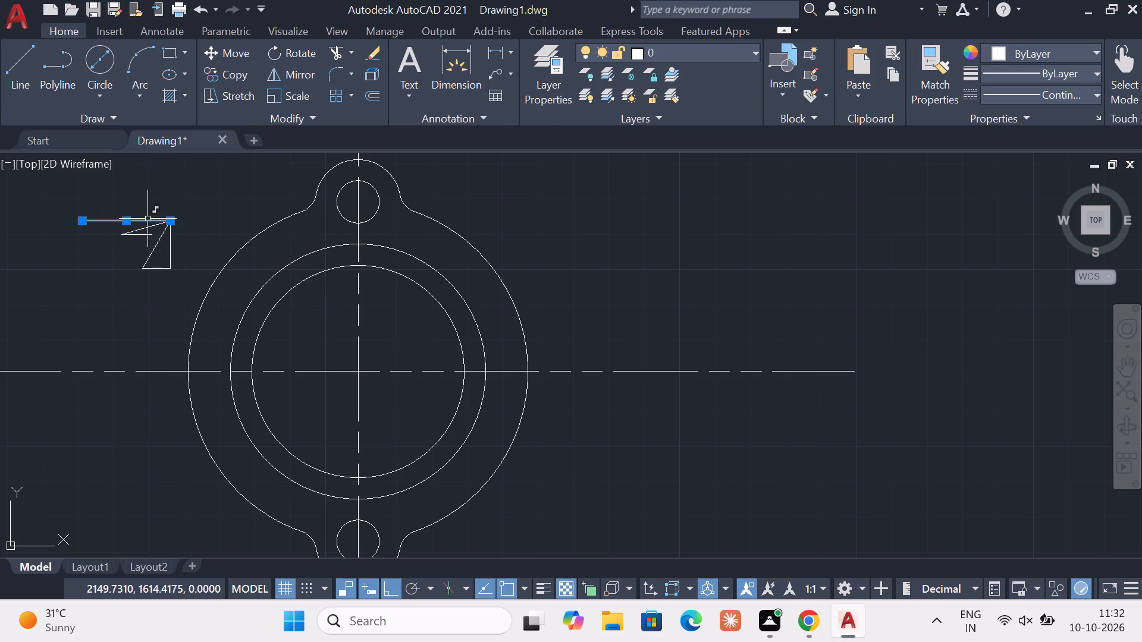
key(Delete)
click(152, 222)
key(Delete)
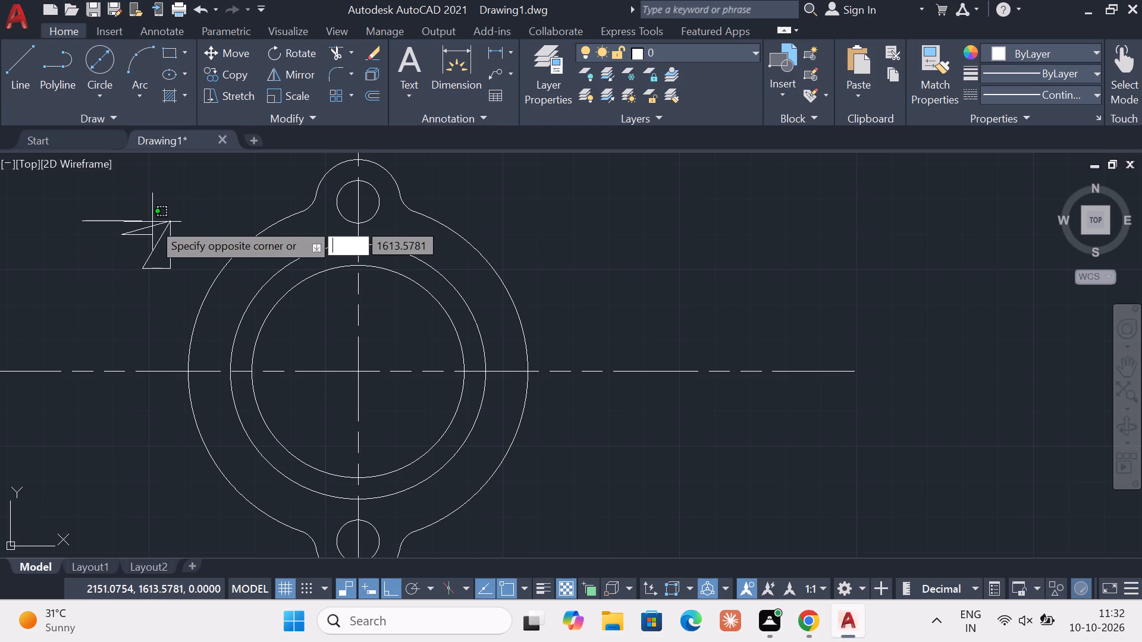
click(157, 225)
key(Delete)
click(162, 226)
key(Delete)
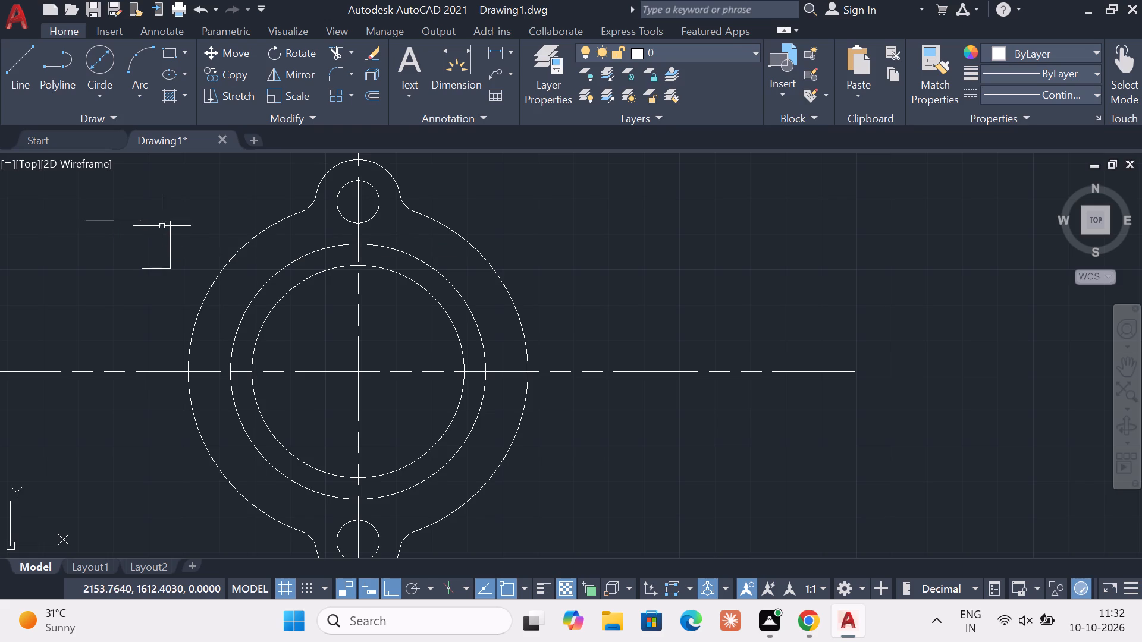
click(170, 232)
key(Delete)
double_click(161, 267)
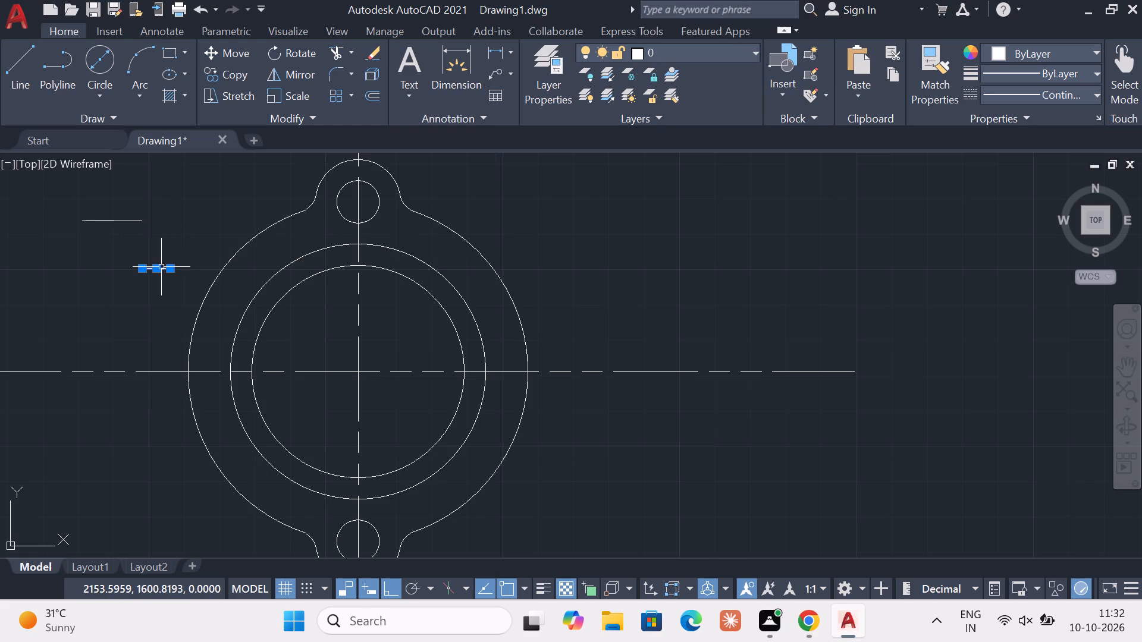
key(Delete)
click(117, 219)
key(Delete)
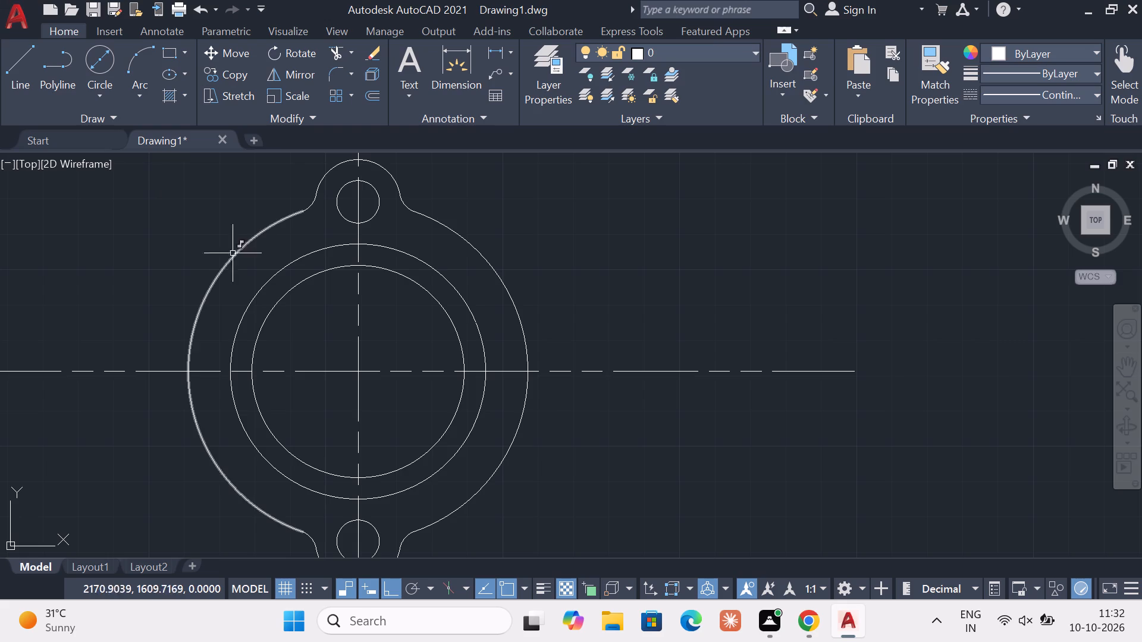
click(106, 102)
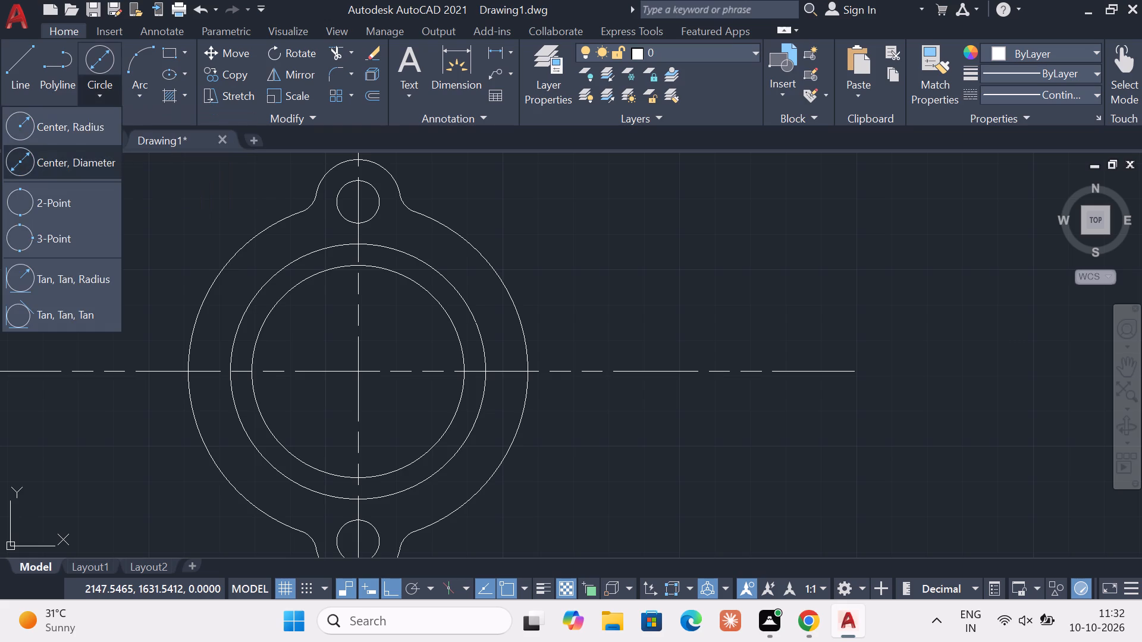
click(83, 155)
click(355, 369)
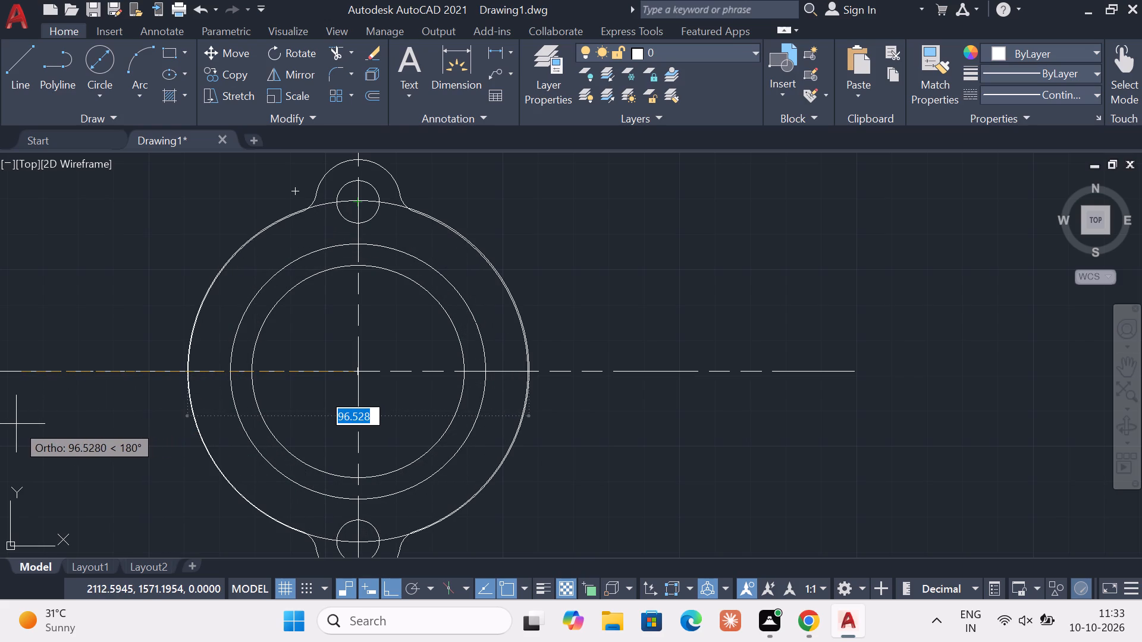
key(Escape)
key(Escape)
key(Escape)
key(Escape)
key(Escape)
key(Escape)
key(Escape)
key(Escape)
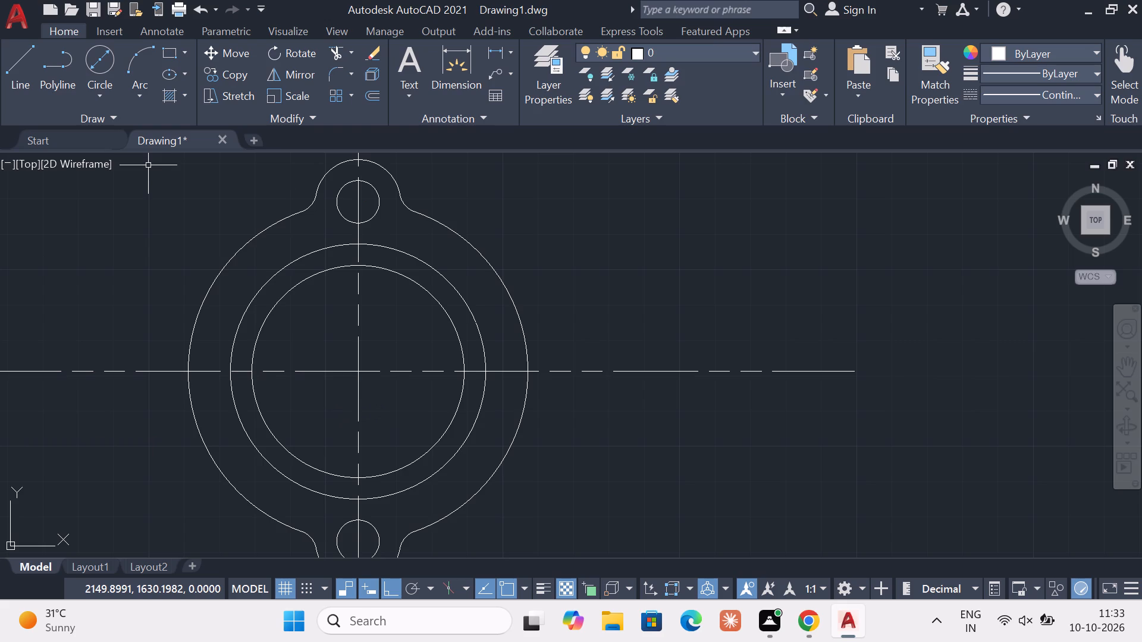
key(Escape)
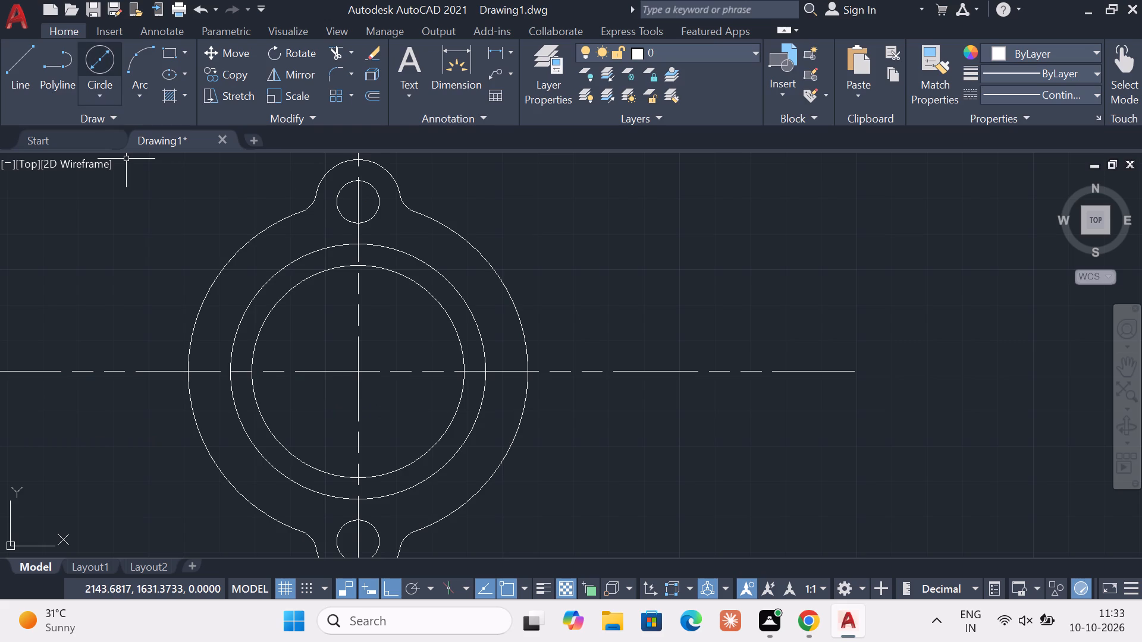
Draw a circle of radius 60 centred on the ring's centreline intersection.
click(102, 90)
click(90, 127)
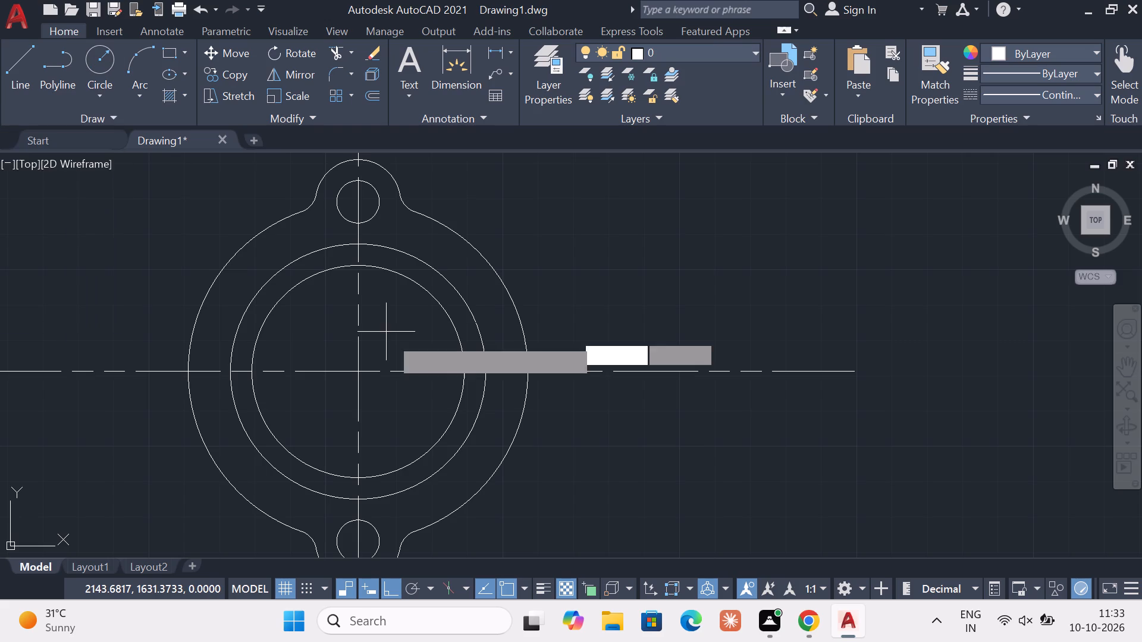
click(356, 369)
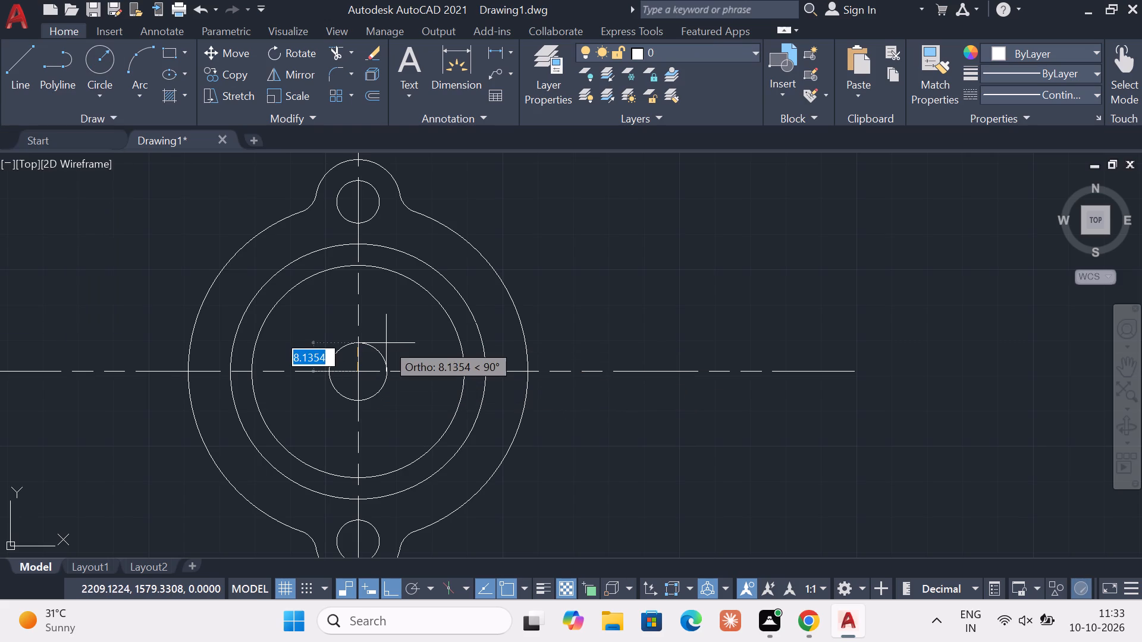
text(60)
key(Return)
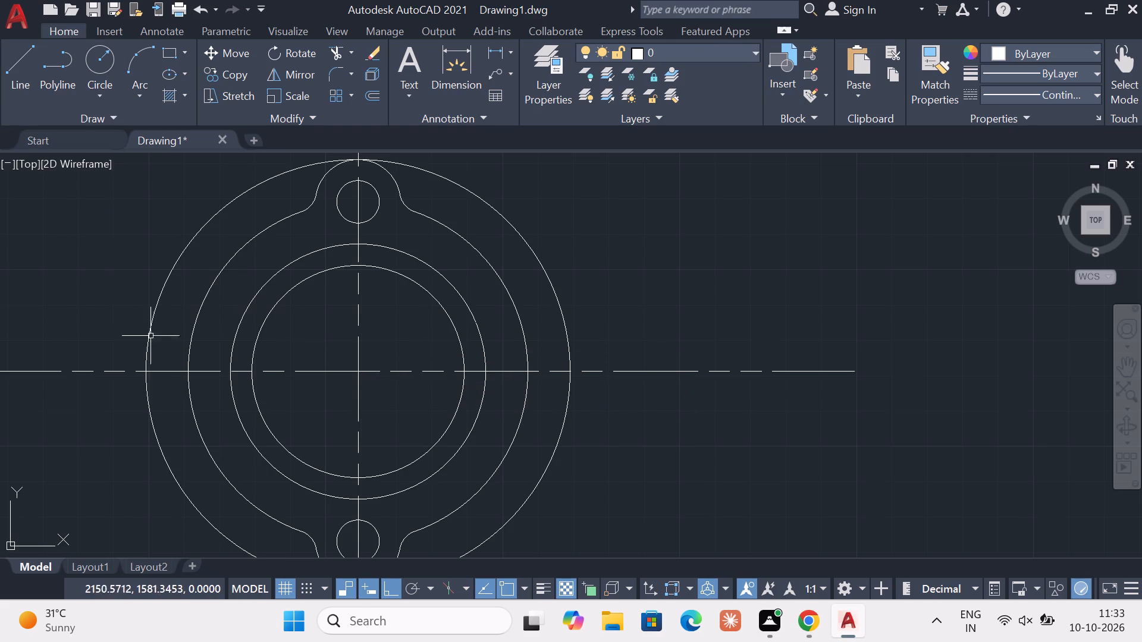
key(Escape)
Draw two vertical lines of length 10, one up and one down, from the 96-diameter circle's left intersection with the horizontal centreline.
click(27, 74)
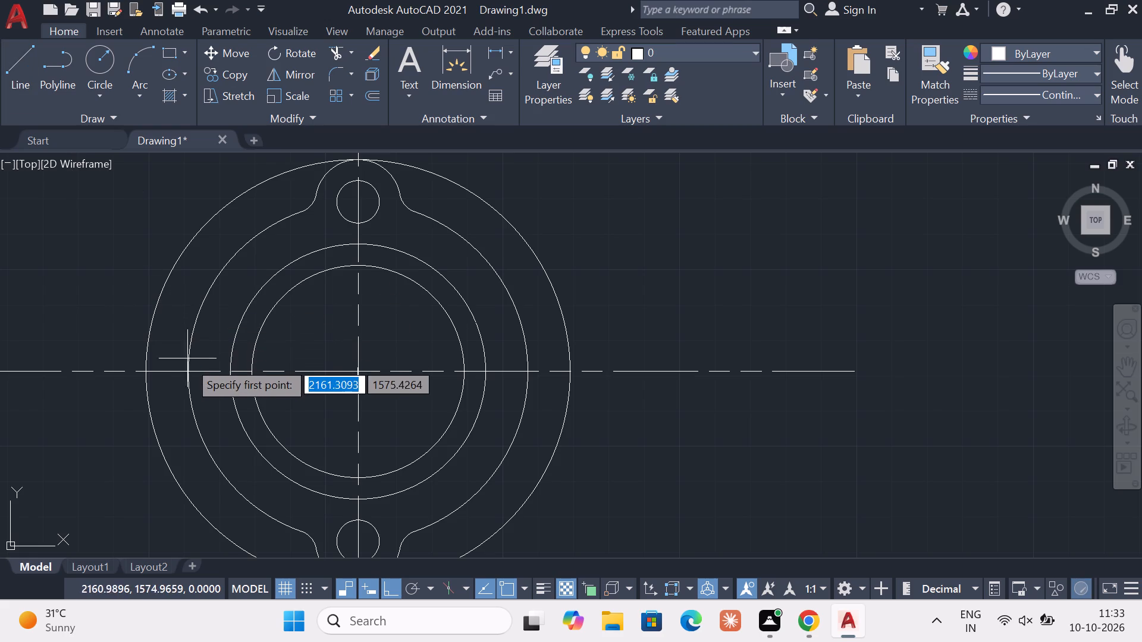
click(188, 367)
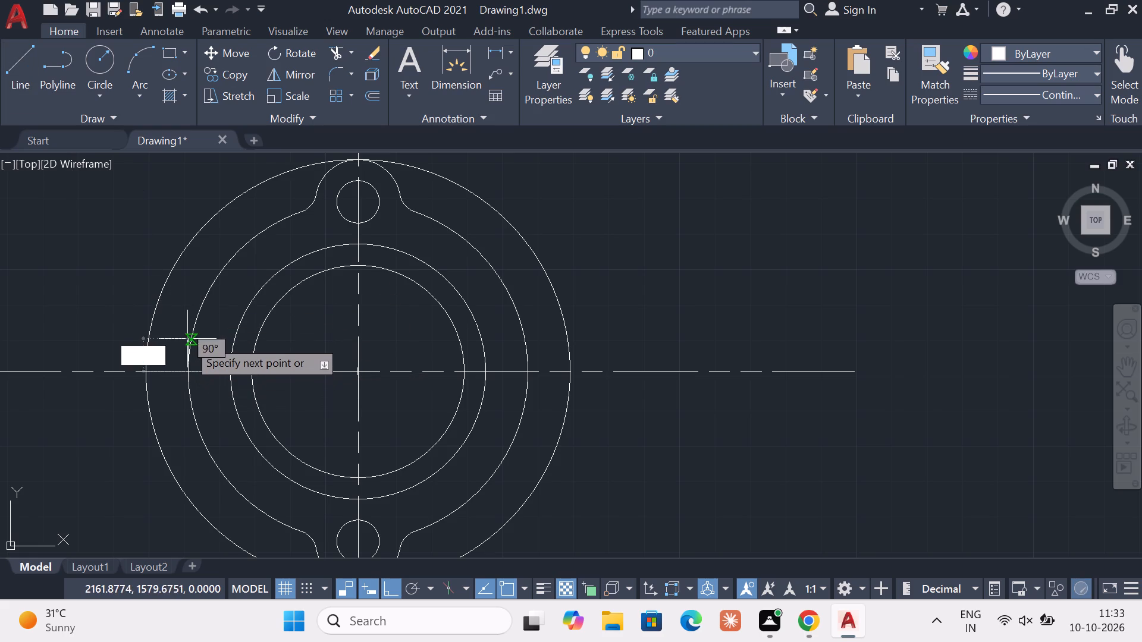
key(1)
key(0)
key(Return)
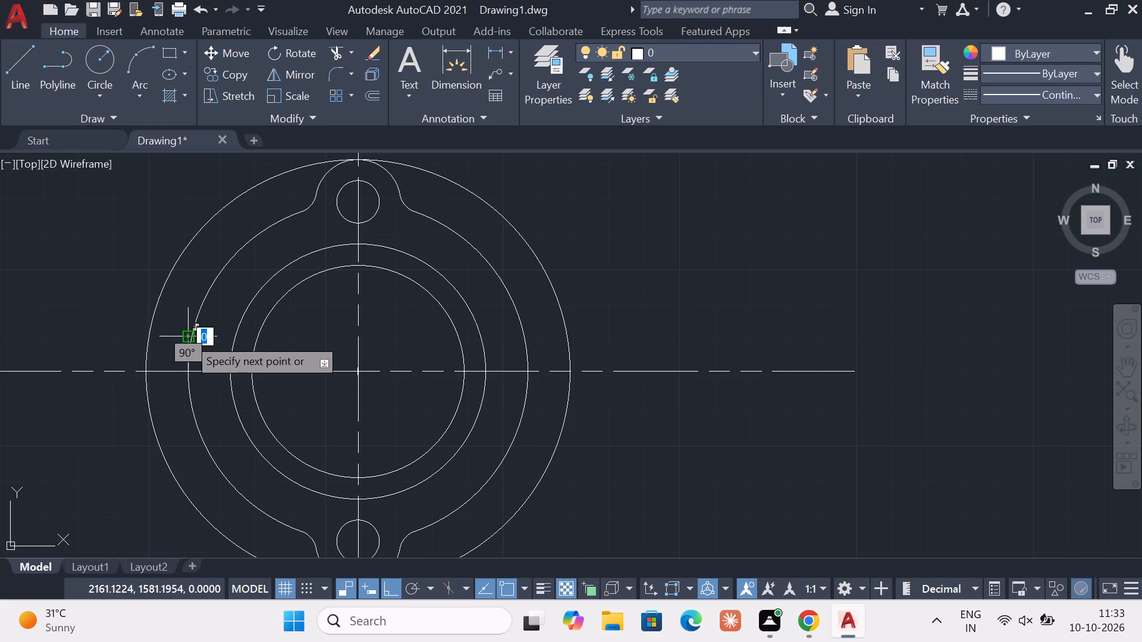
key(Escape)
key(space)
scroll(187, 366, up, 2)
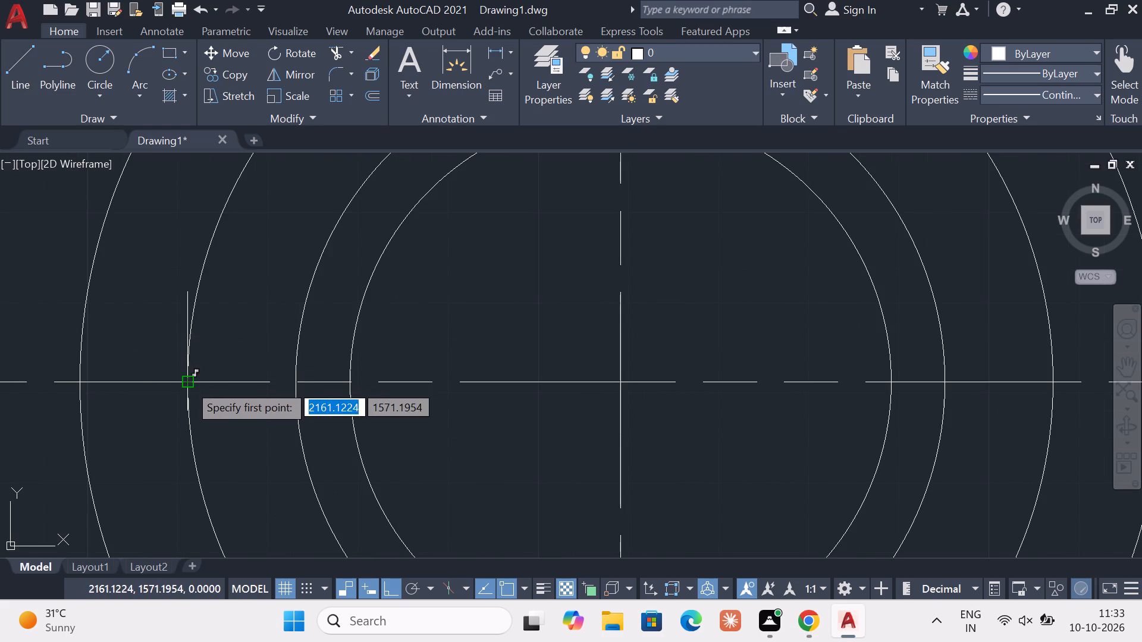
click(188, 383)
key(1)
key(0)
key(Return)
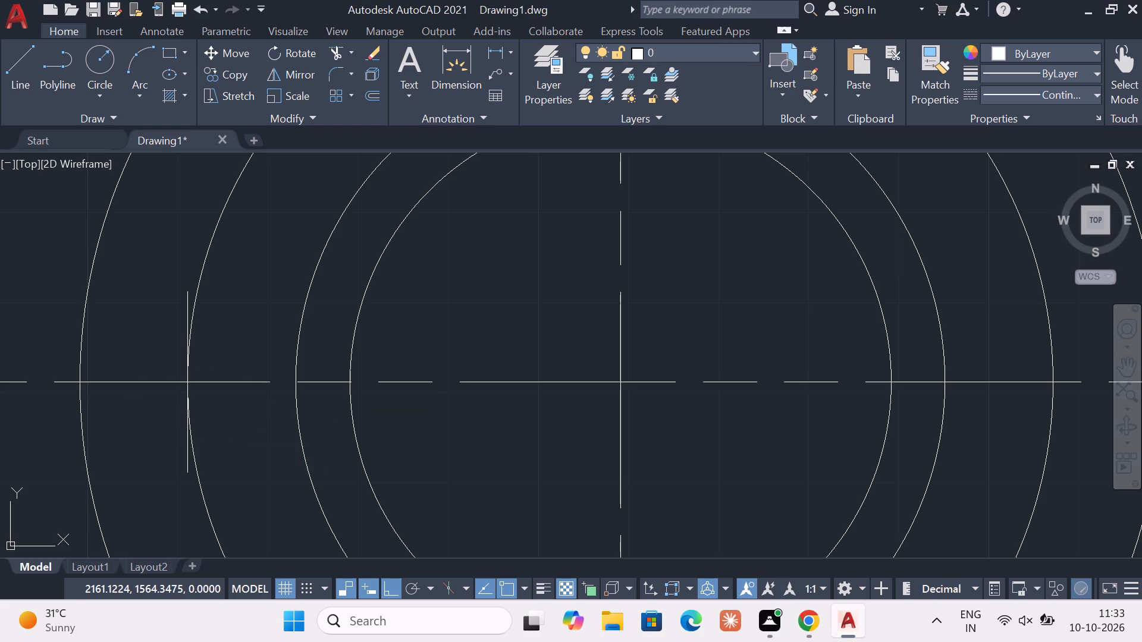
key(Escape)
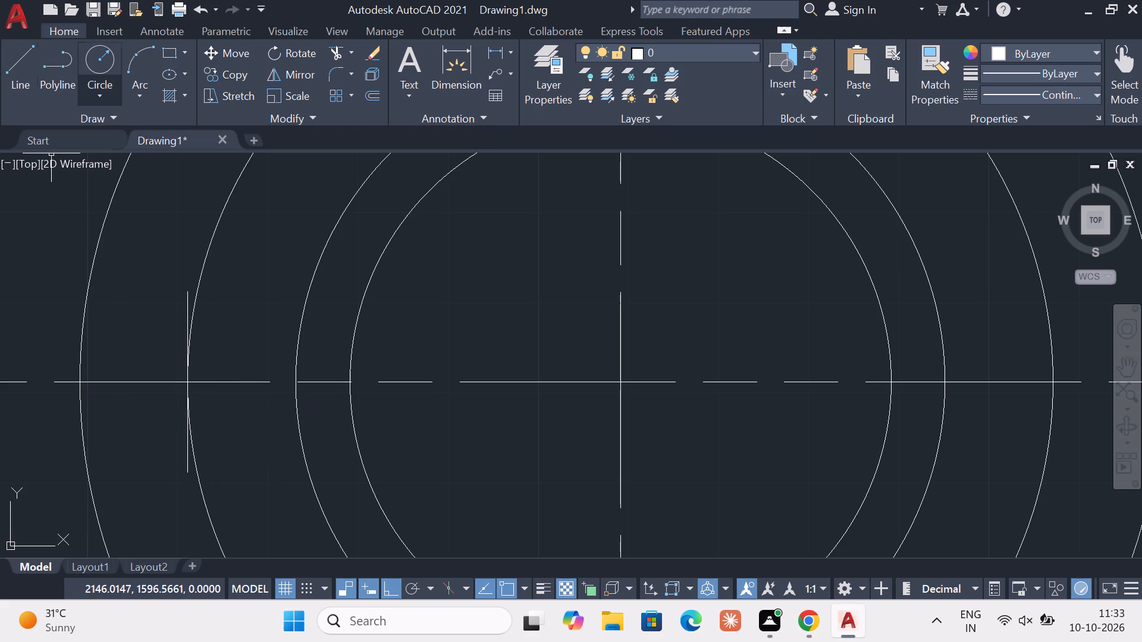
Draw a 12-diameter circle centred on the upper end of the vertical line at the ring's left side.
click(86, 85)
click(61, 170)
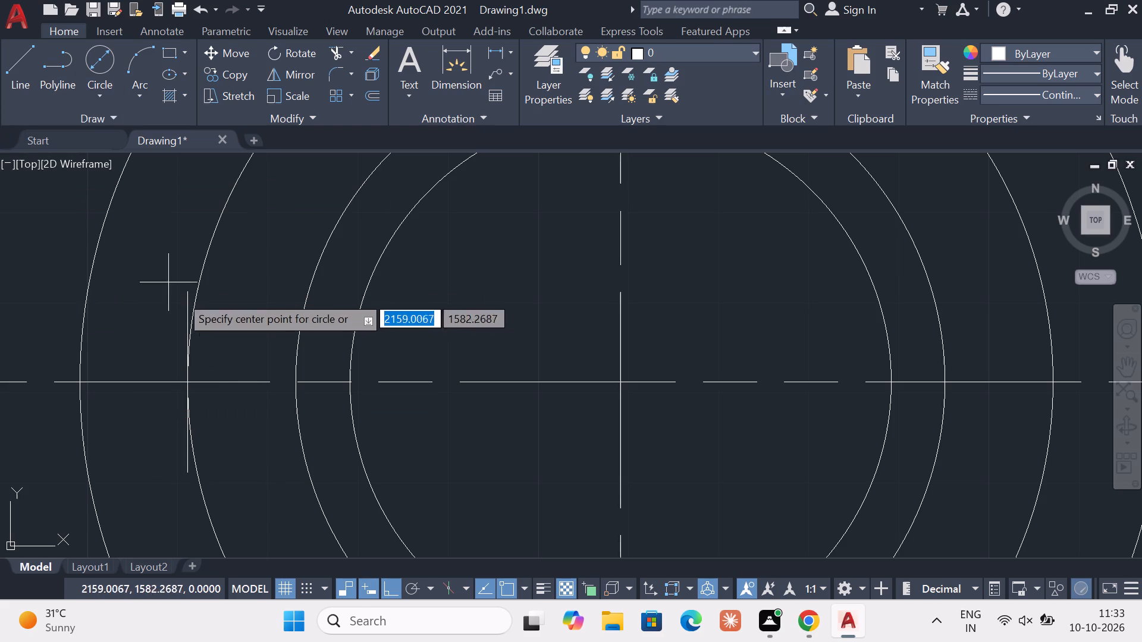
click(187, 294)
text(12)
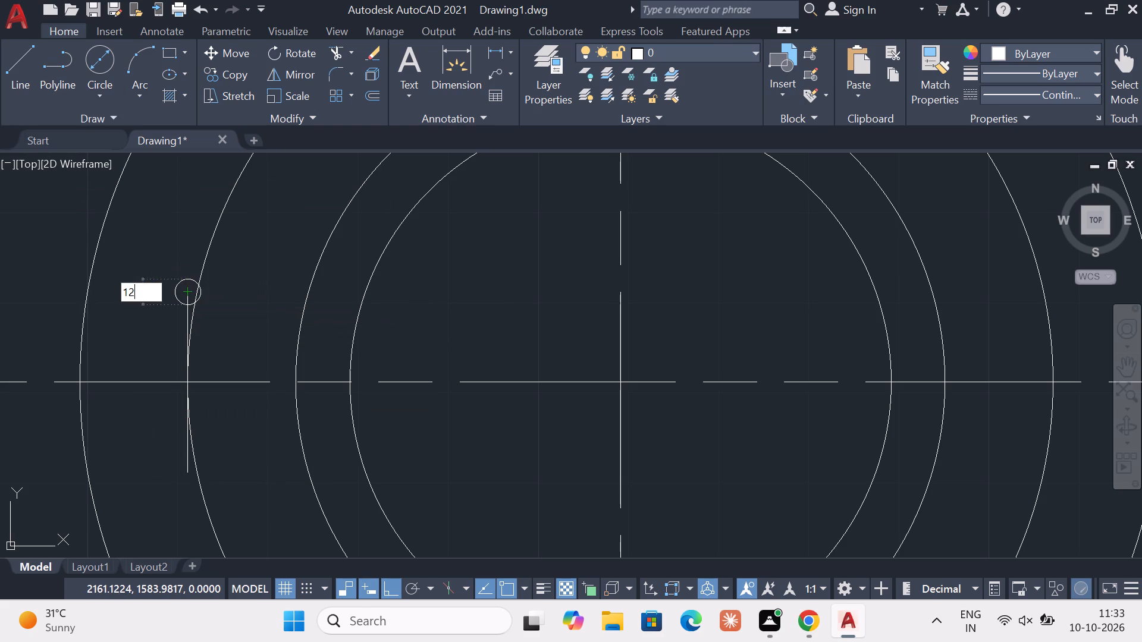
key(Return)
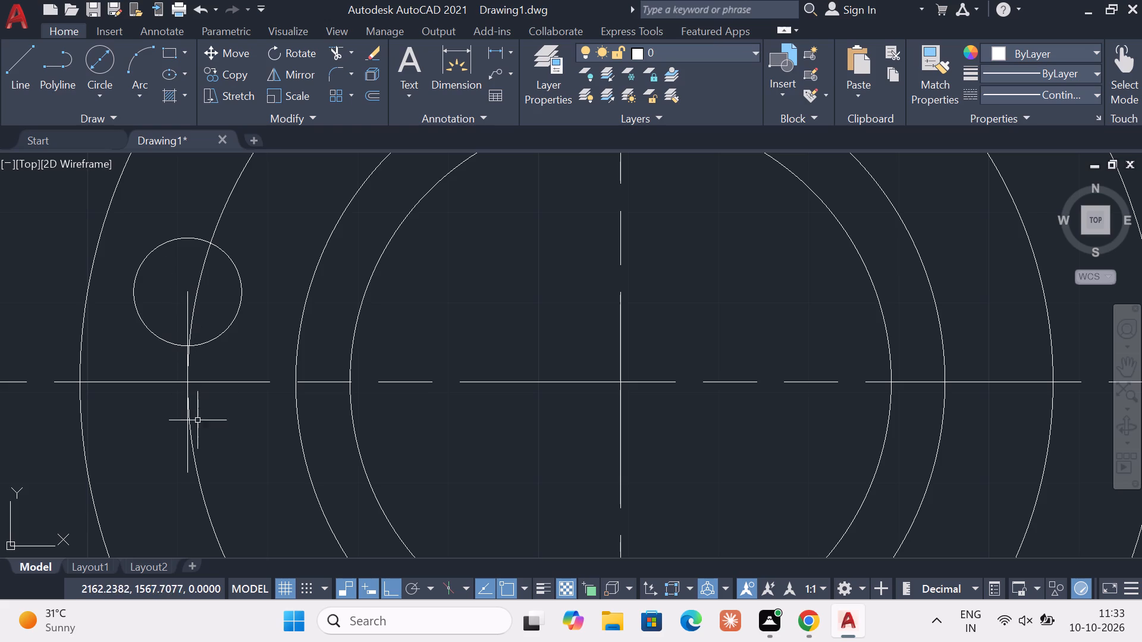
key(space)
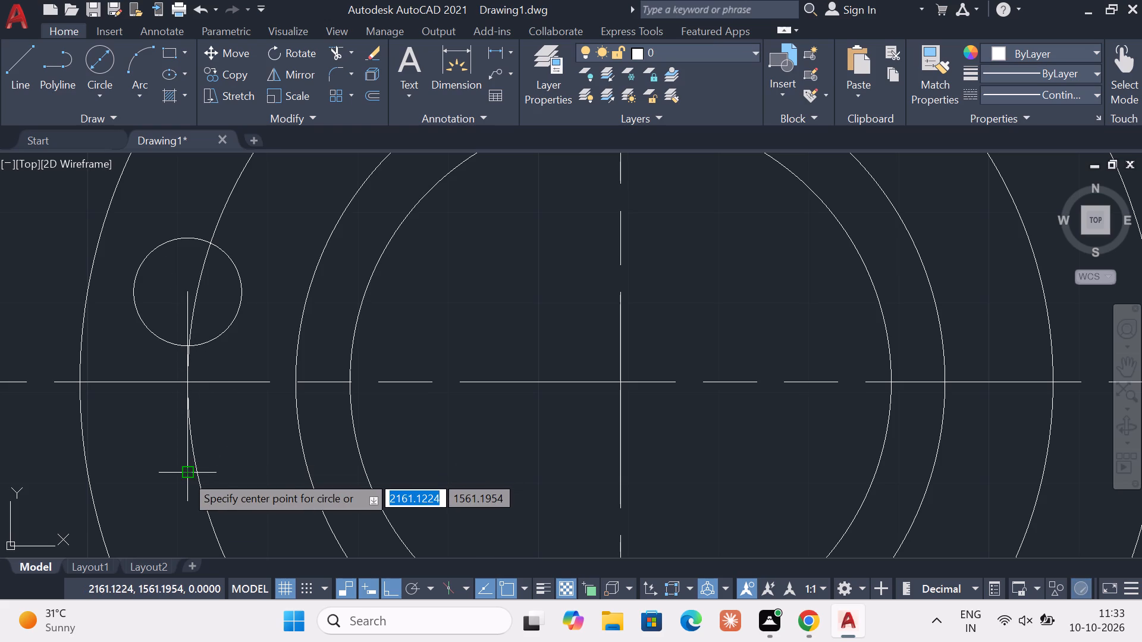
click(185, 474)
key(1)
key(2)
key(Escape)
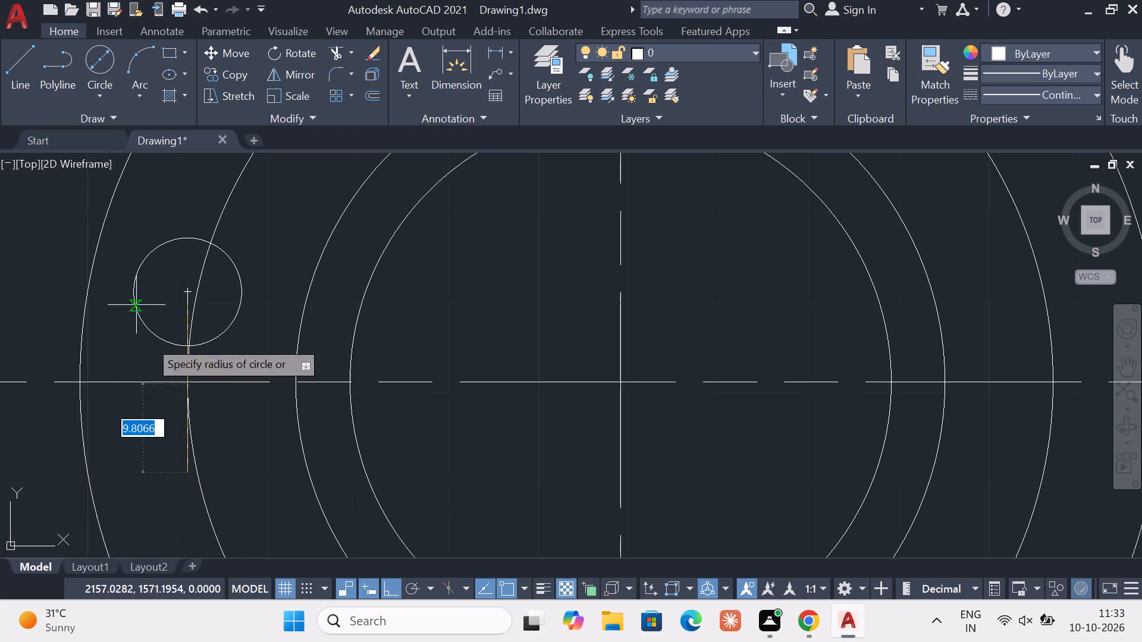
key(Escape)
Draw a 12-diameter circle centred on the lower end of the vertical line at the ring's left side.
click(97, 96)
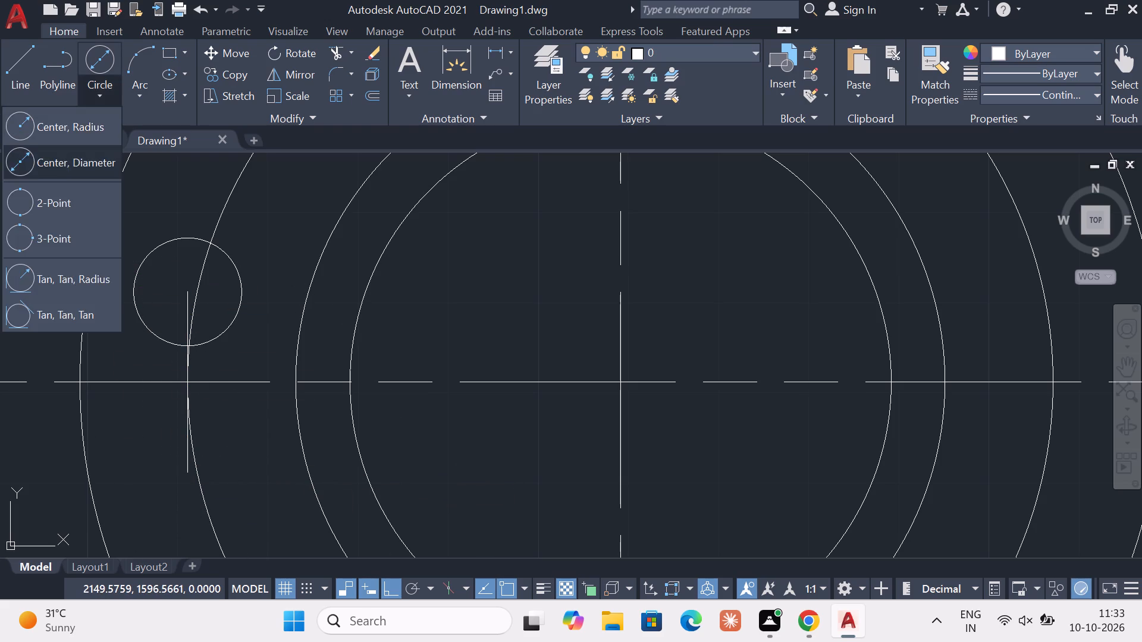
click(71, 165)
click(189, 468)
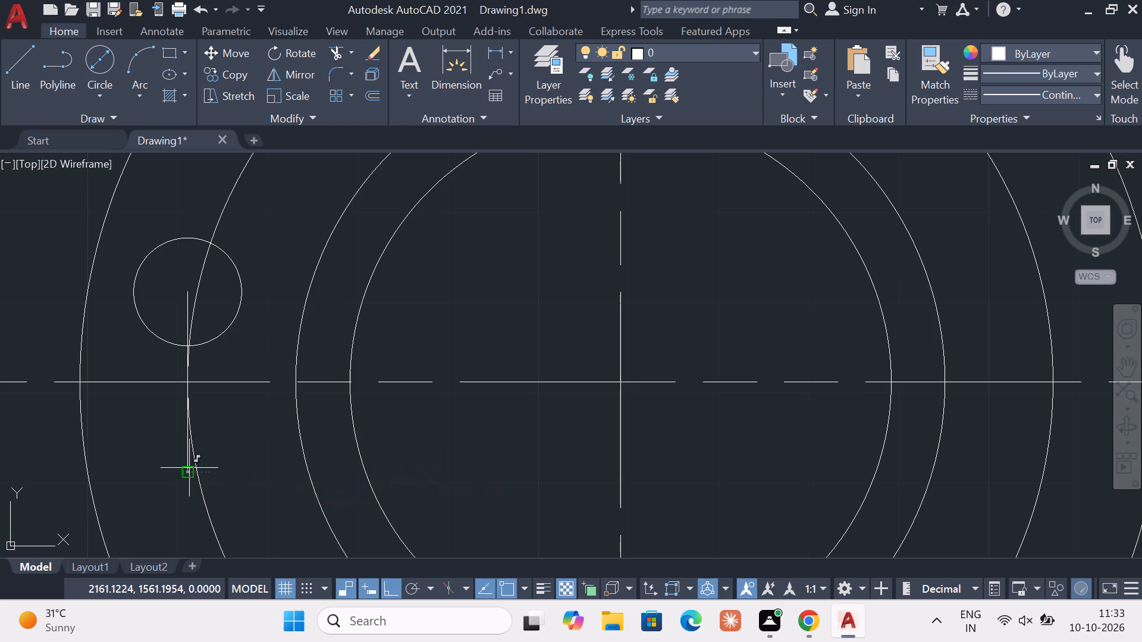
text(12)
key(Return)
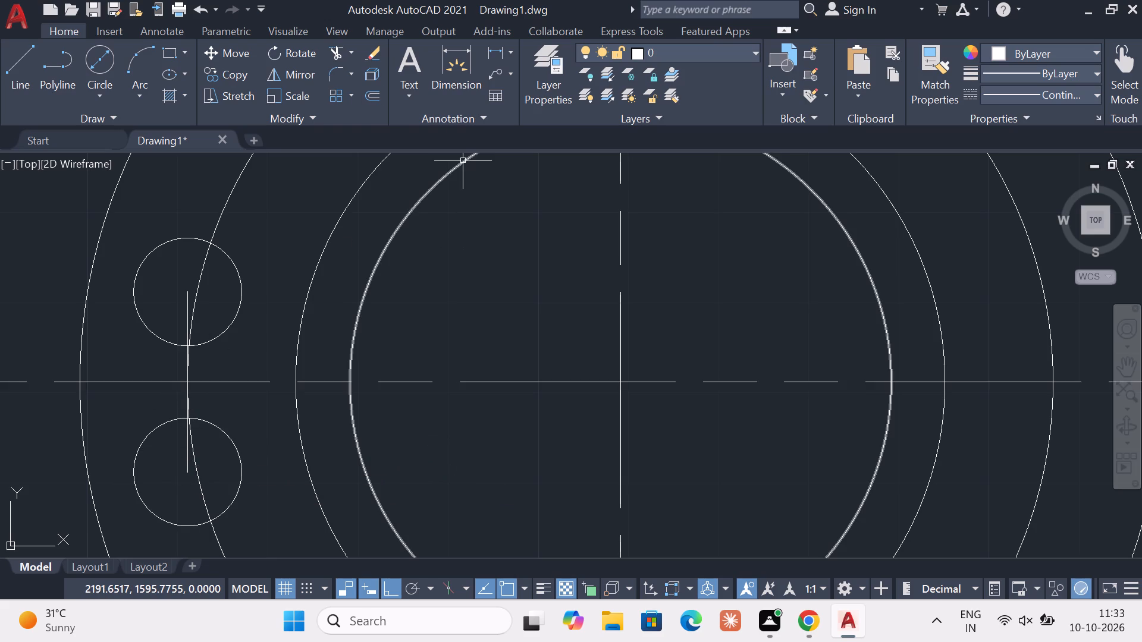
Trim away the vertical construction lines and the 96-diameter circle's arc inside and between the two left holes.
click(354, 51)
click(340, 80)
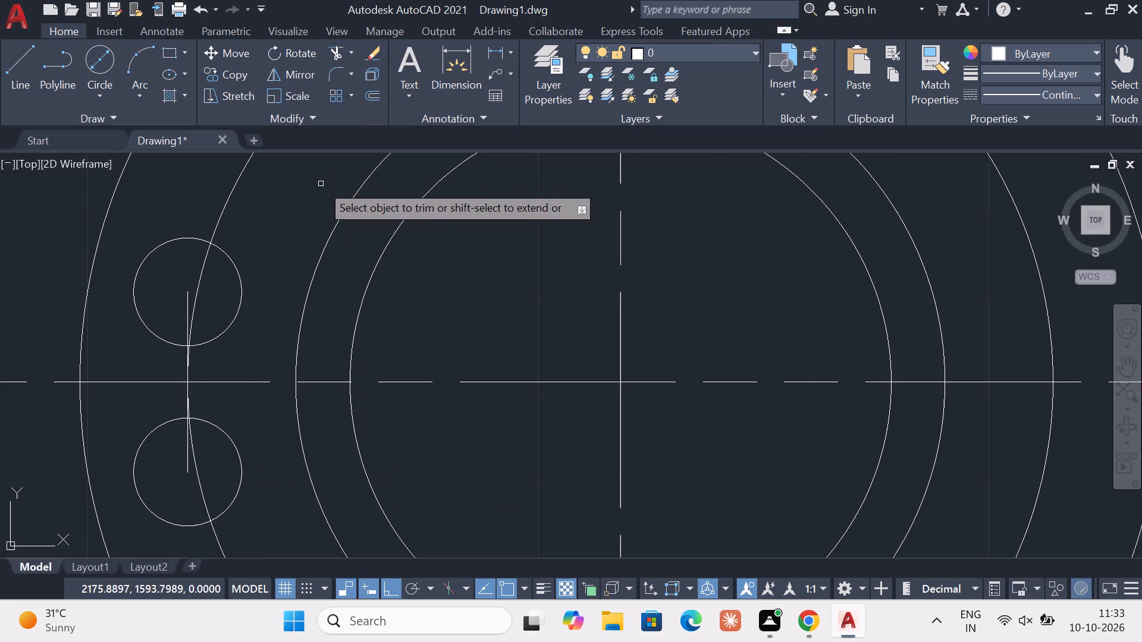
click(188, 300)
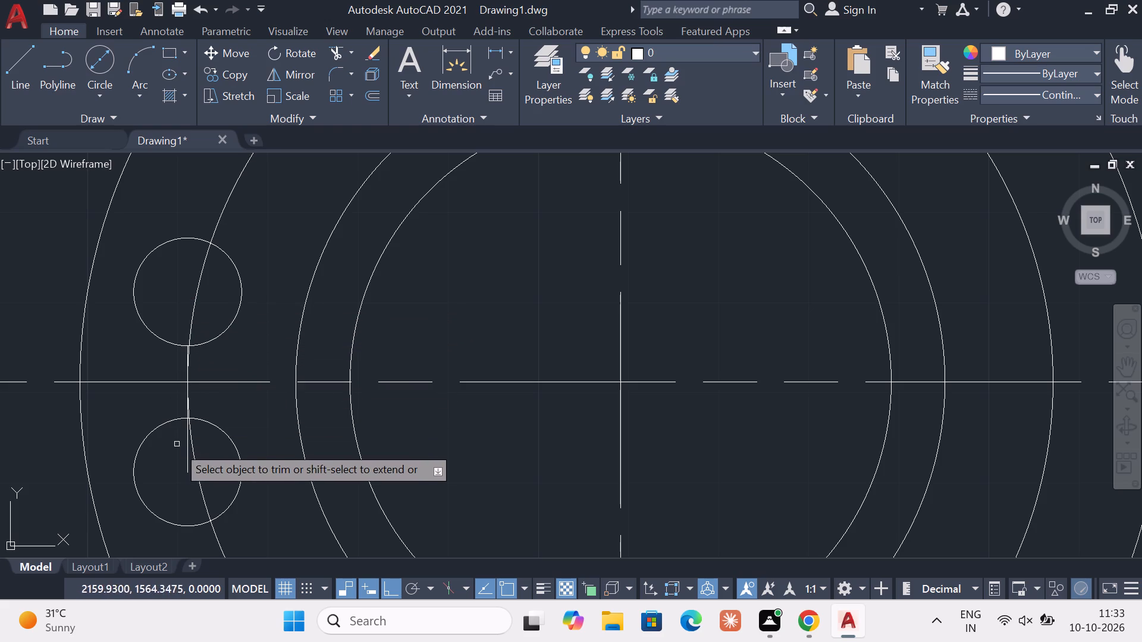
click(187, 457)
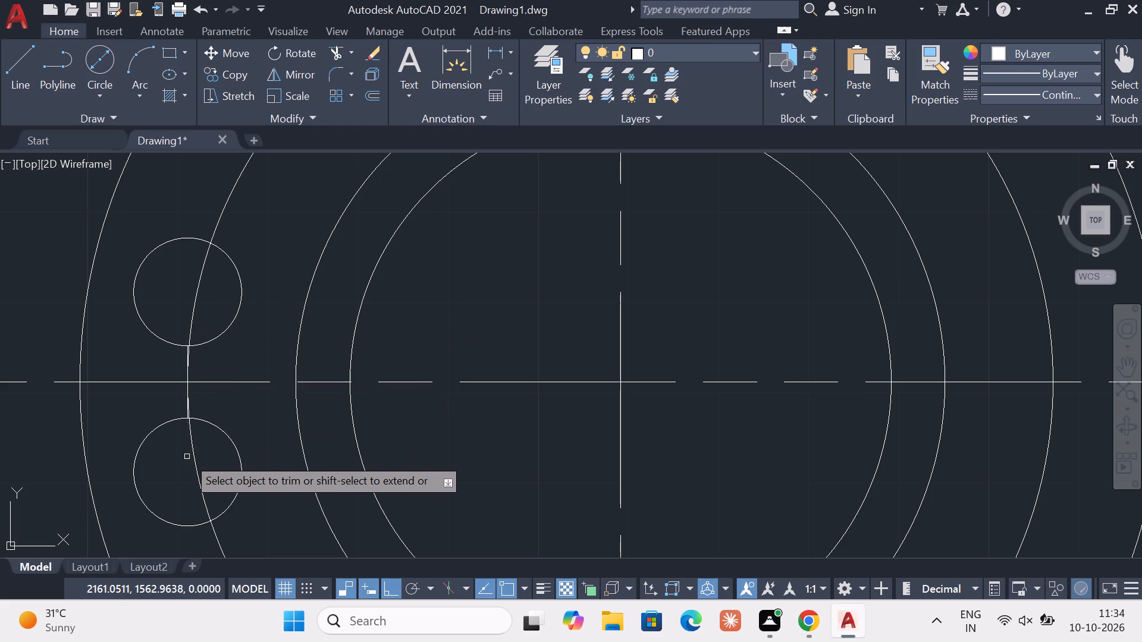
click(194, 451)
click(185, 402)
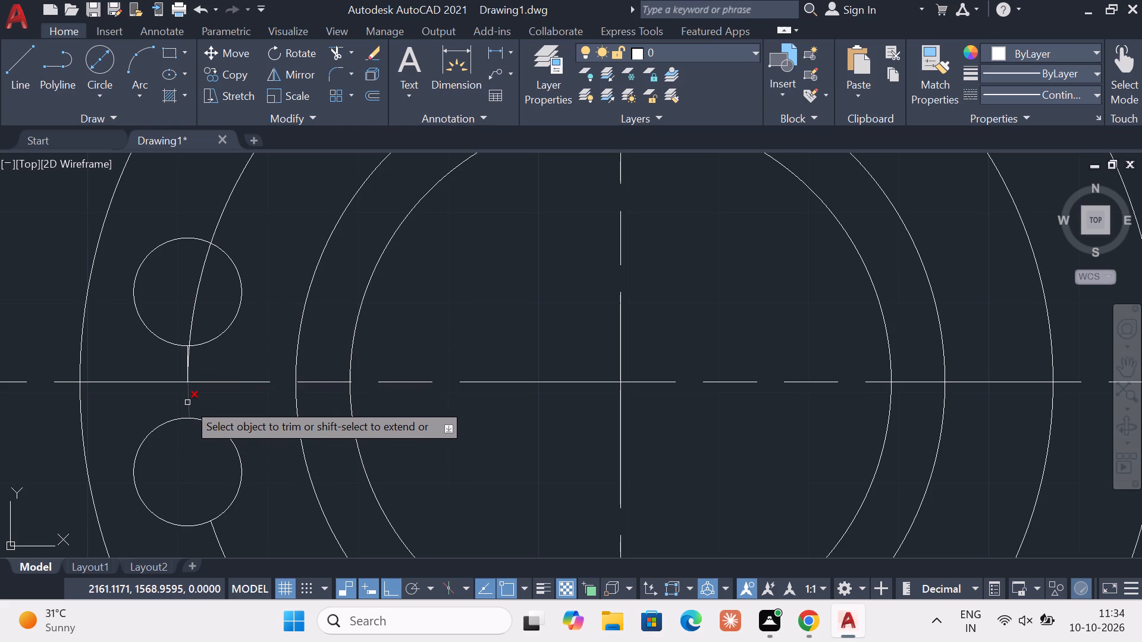
click(187, 402)
click(186, 368)
click(187, 366)
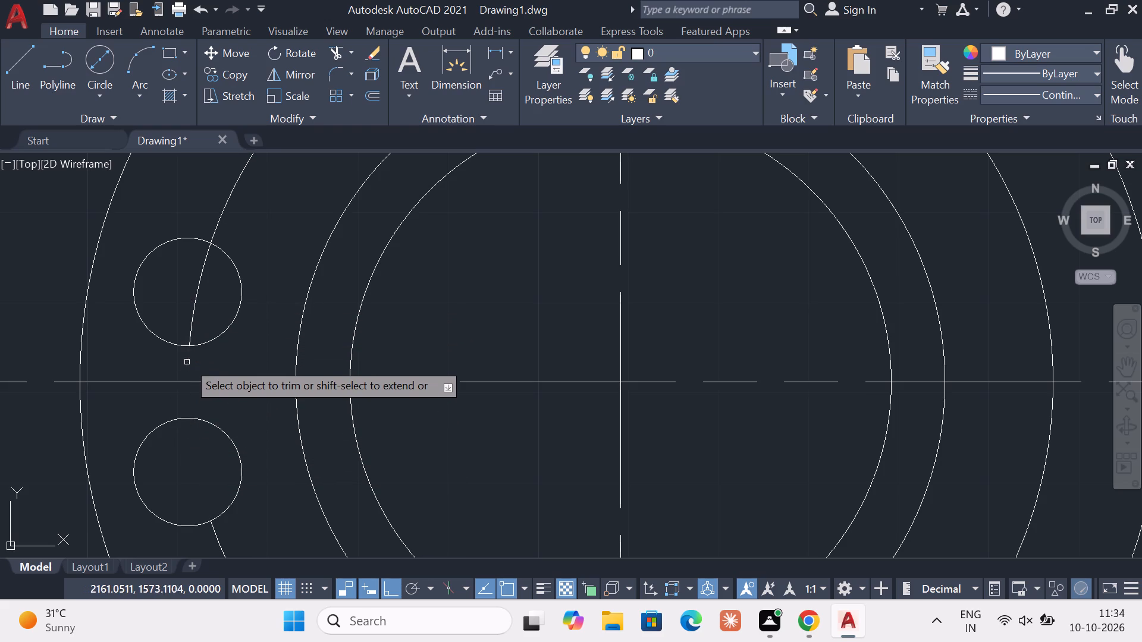
click(193, 330)
key(Escape)
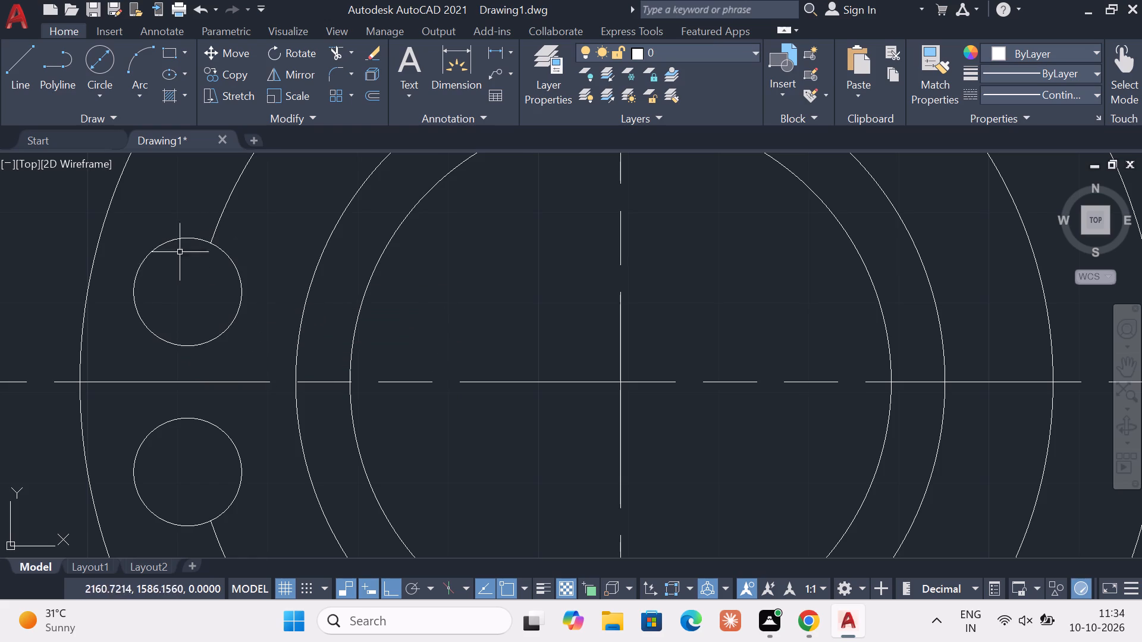
Draw two vertical lines of length 20, one up and one down, from the radius-60 circle's left intersection with the horizontal centreline.
scroll(130, 284, down, 1)
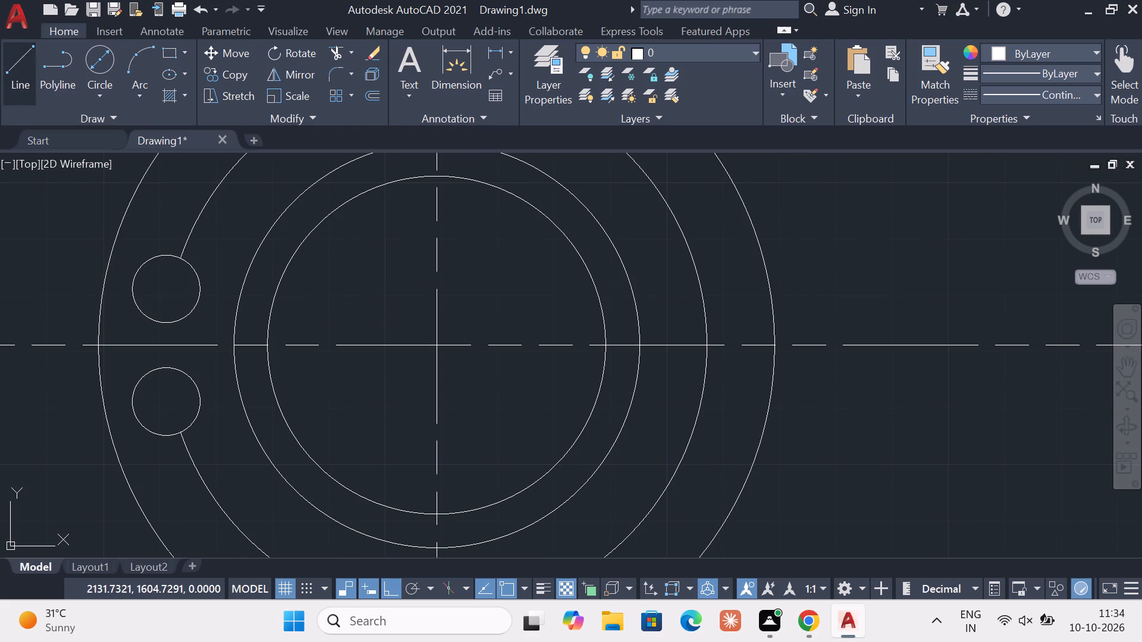
click(20, 65)
click(99, 350)
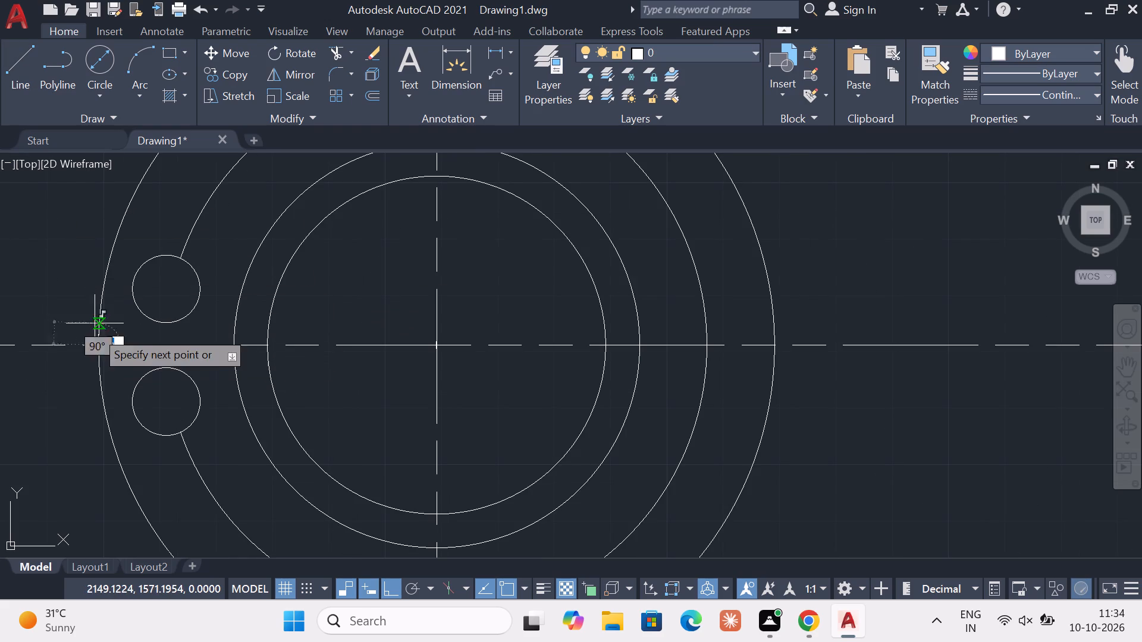
text(20)
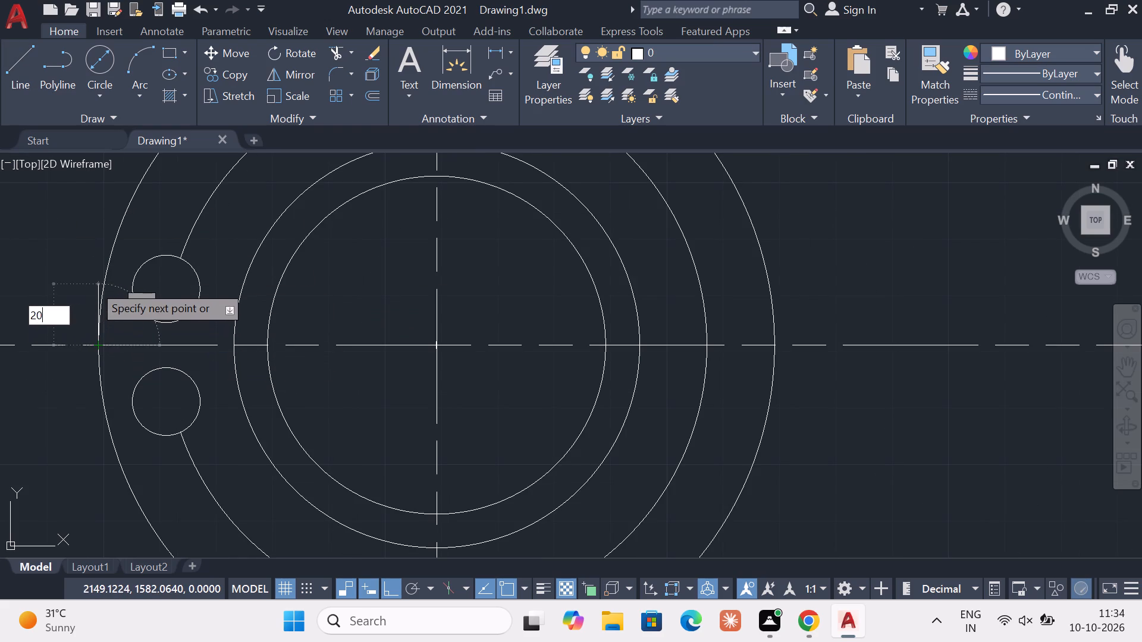
key(Return)
key(Escape)
double_click(11, 75)
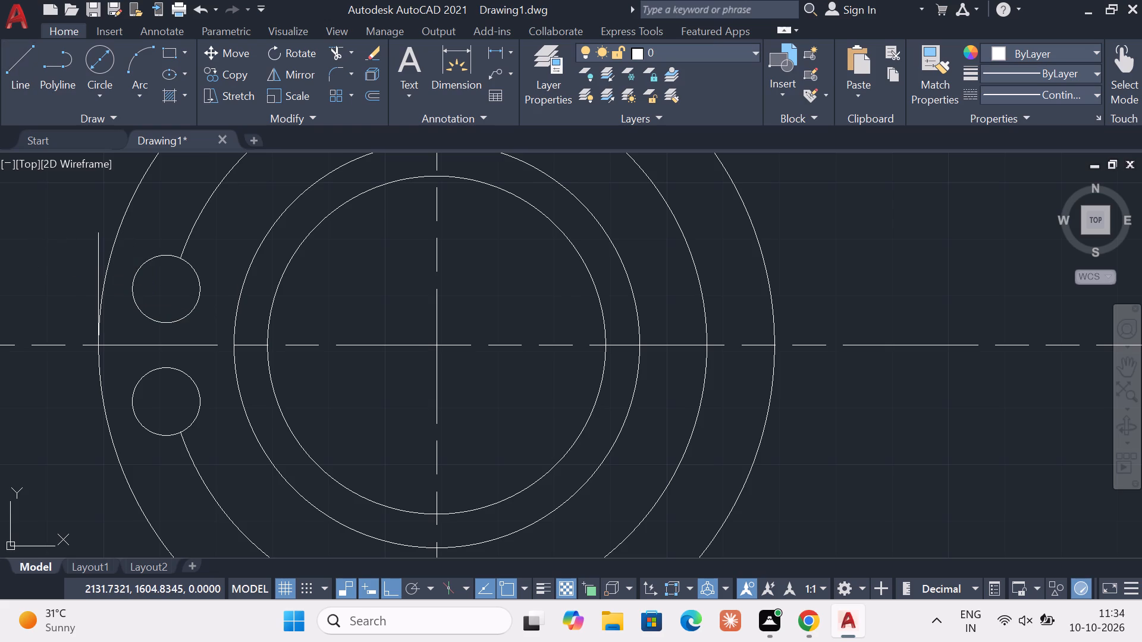
click(100, 347)
key(2)
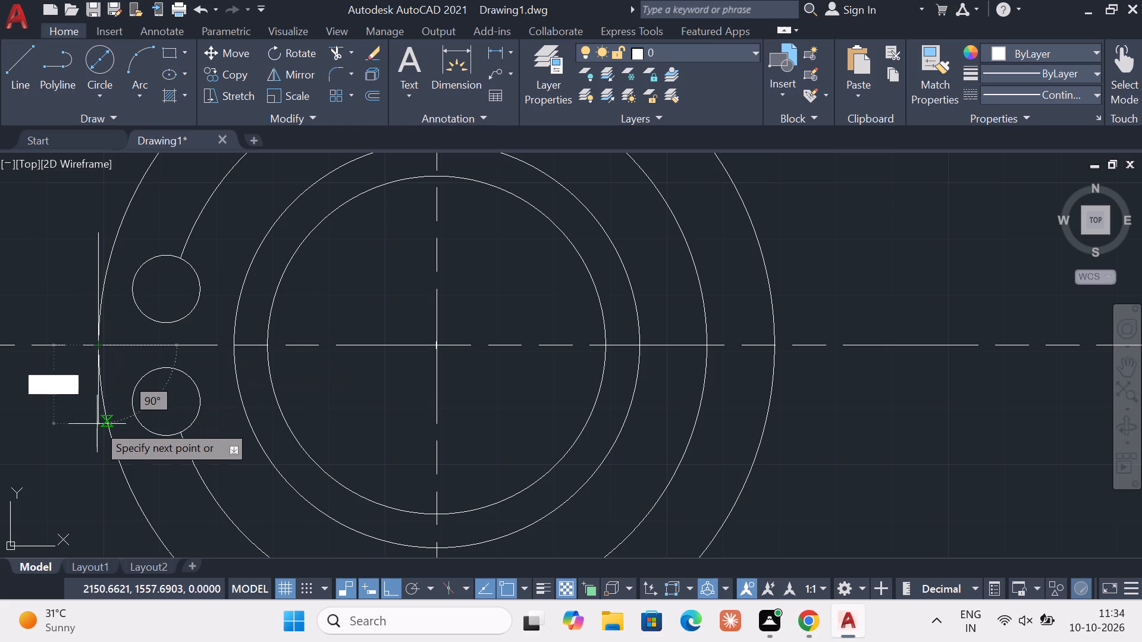
key(0)
key(Return)
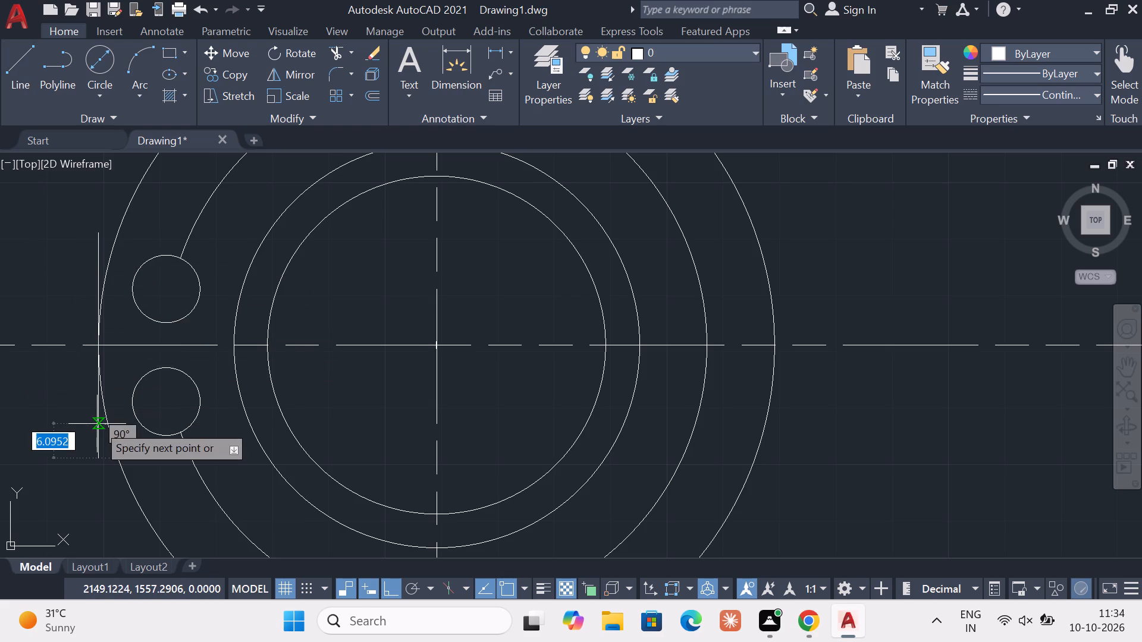
key(Escape)
Draw horizontal lines about 20 long from the upper and lower ends of the left vertical line, towards the ring.
click(8, 59)
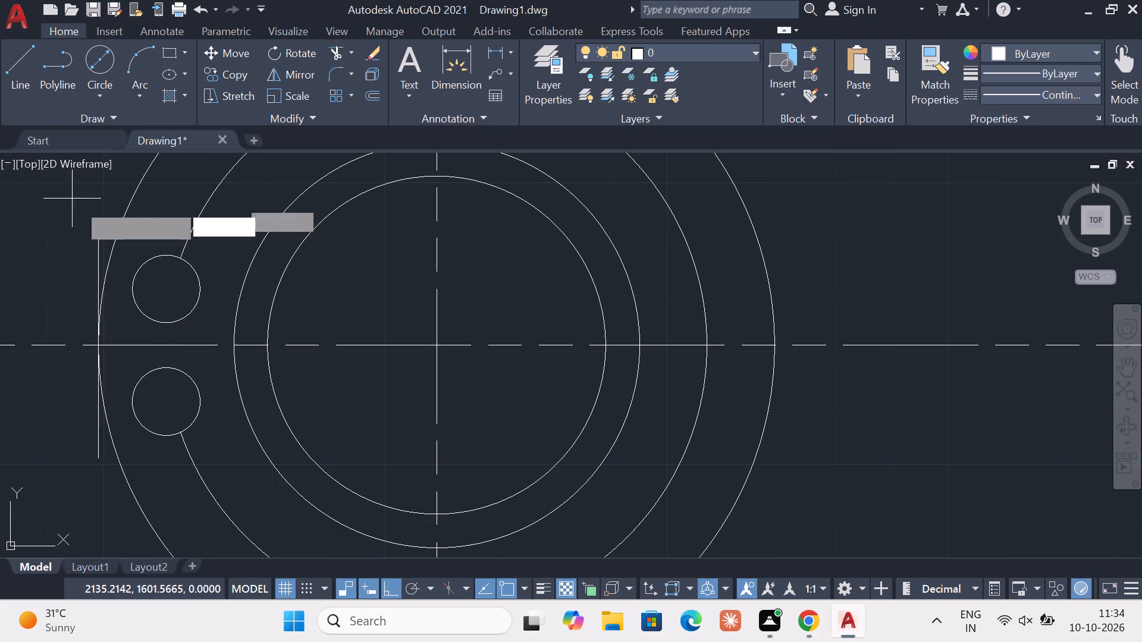
click(97, 230)
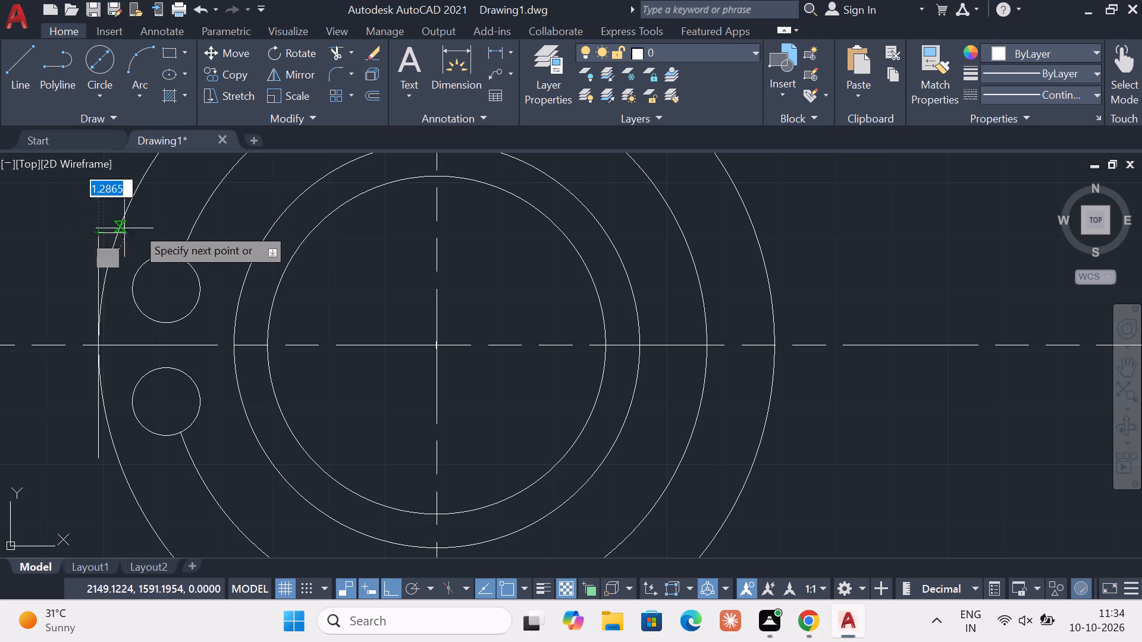
click(212, 232)
key(Escape)
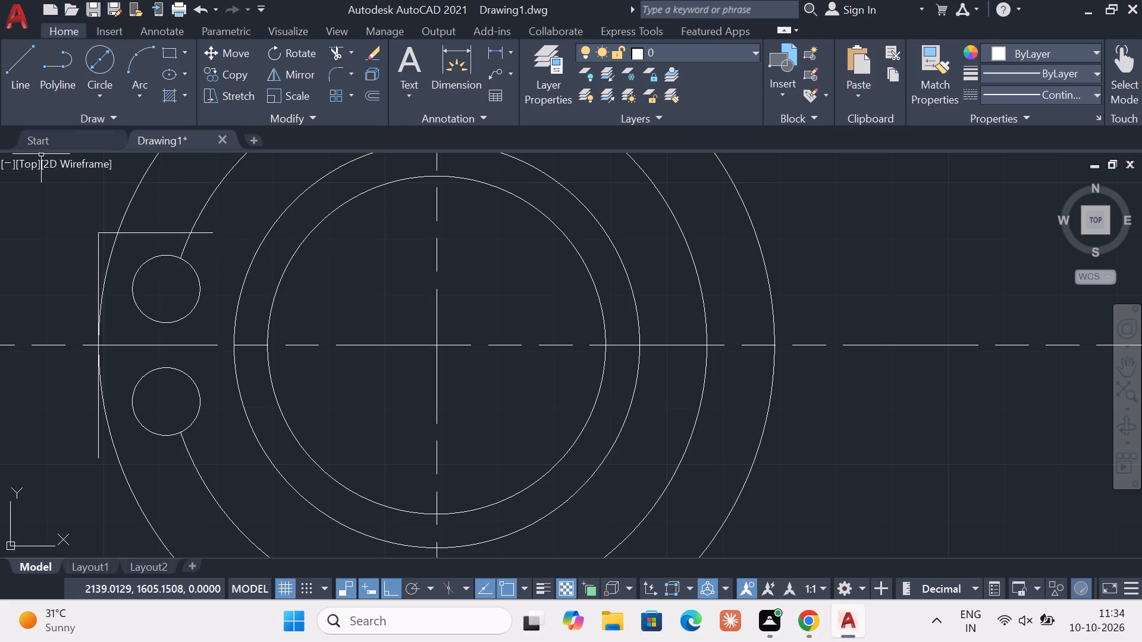
click(19, 67)
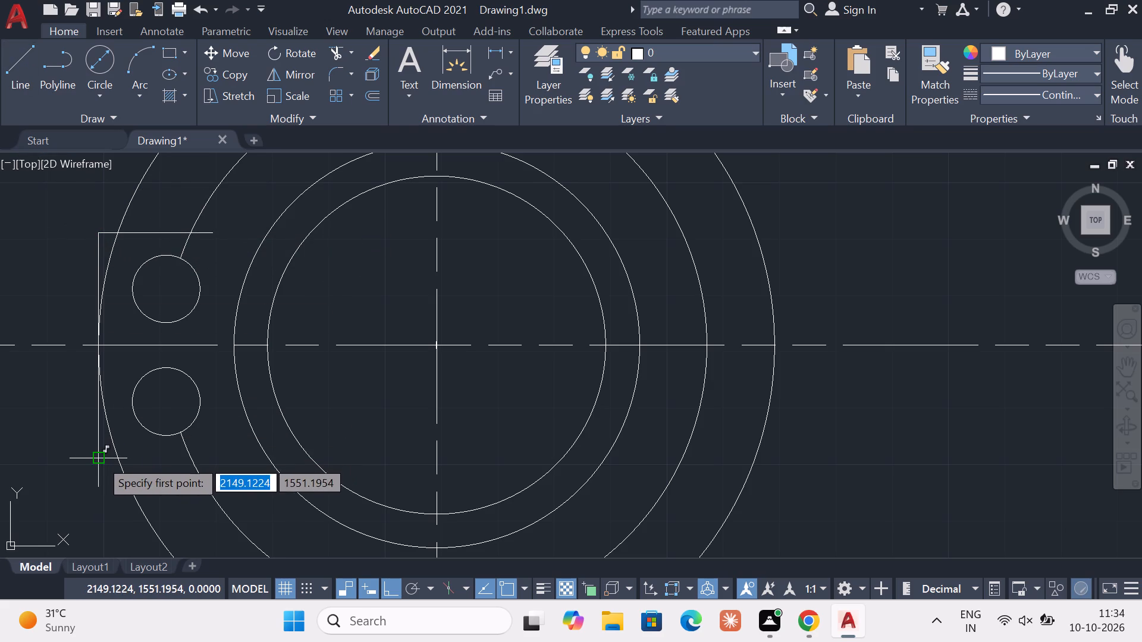
click(99, 459)
click(212, 456)
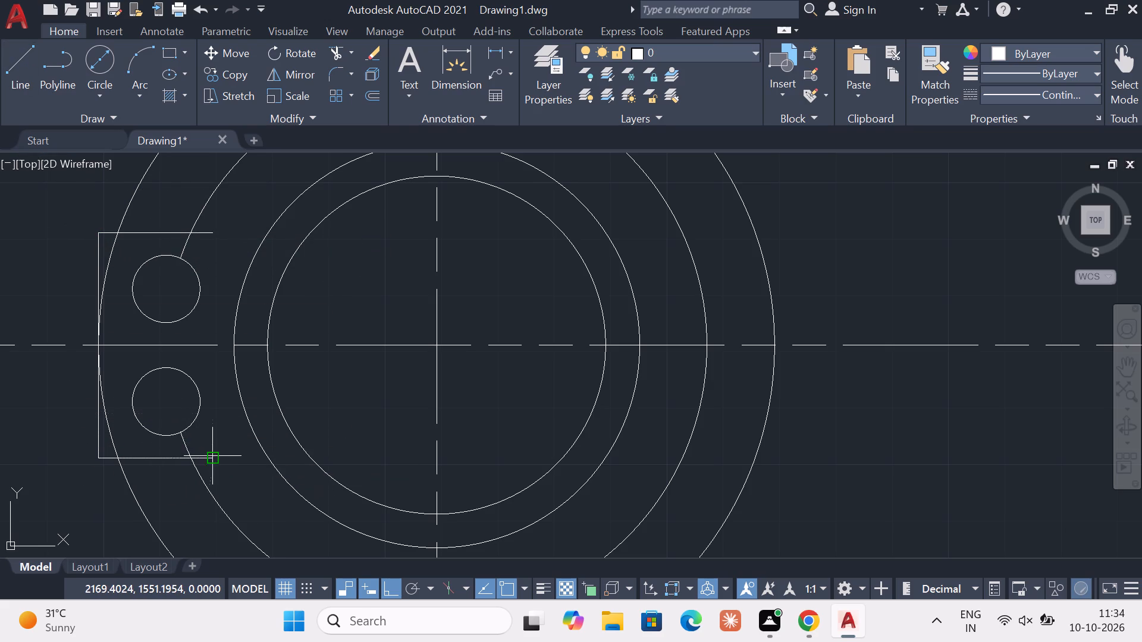
key(Escape)
Fillet the left lug's upper and lower horizontal lines into the 96-diameter circle's arcs.
scroll(219, 420, down, 1)
middle_drag(219, 420, 249, 349)
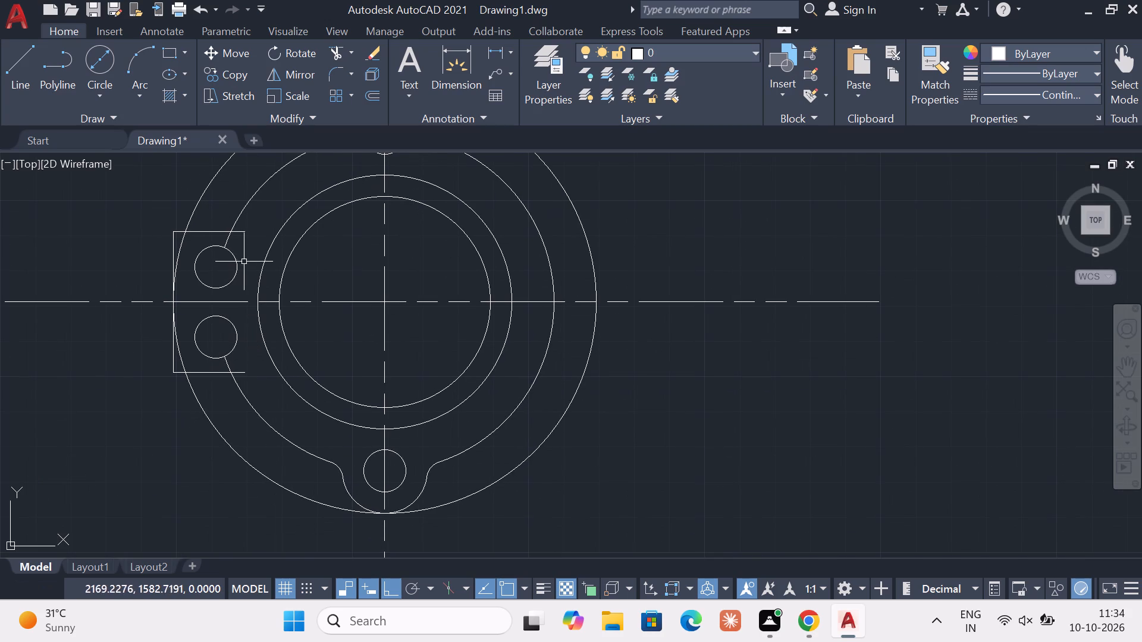
click(349, 69)
click(325, 98)
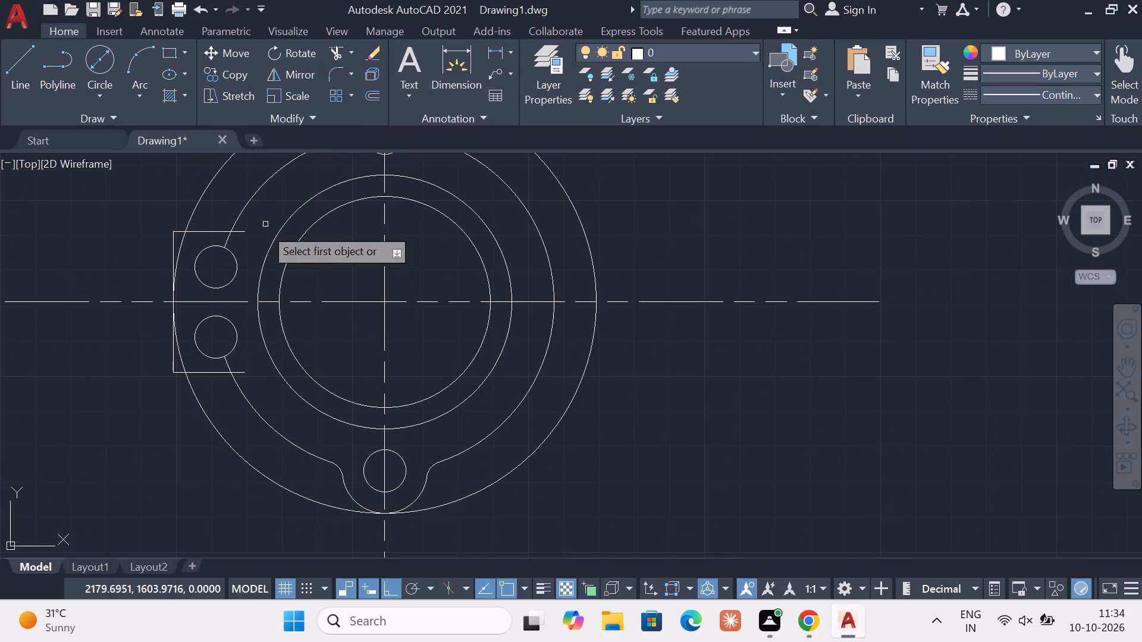
click(212, 232)
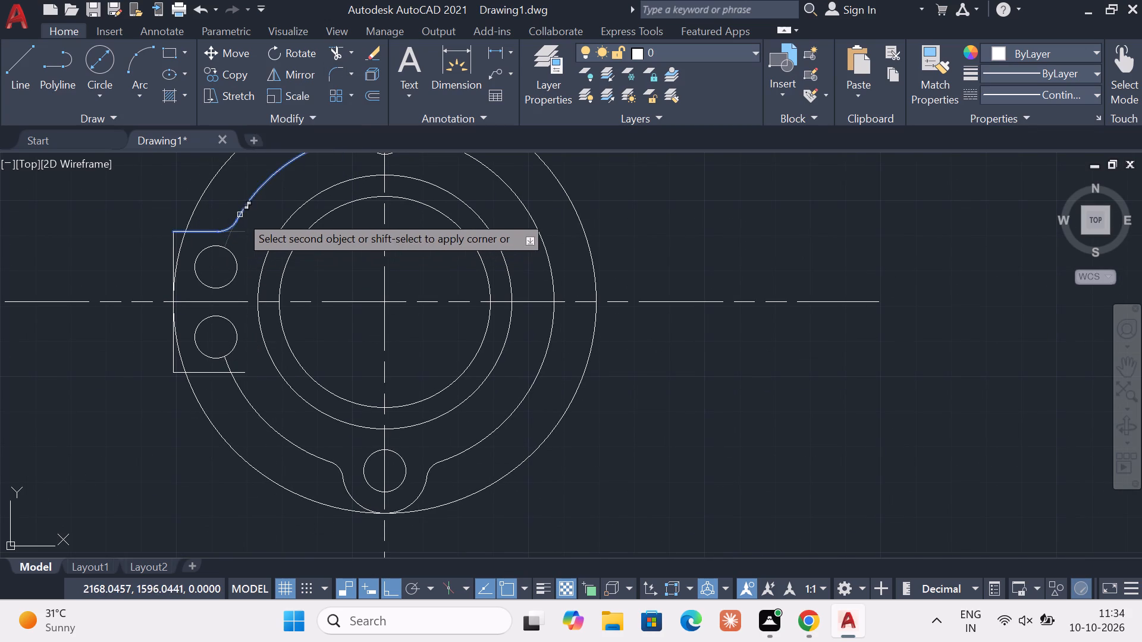
click(240, 215)
key(Escape)
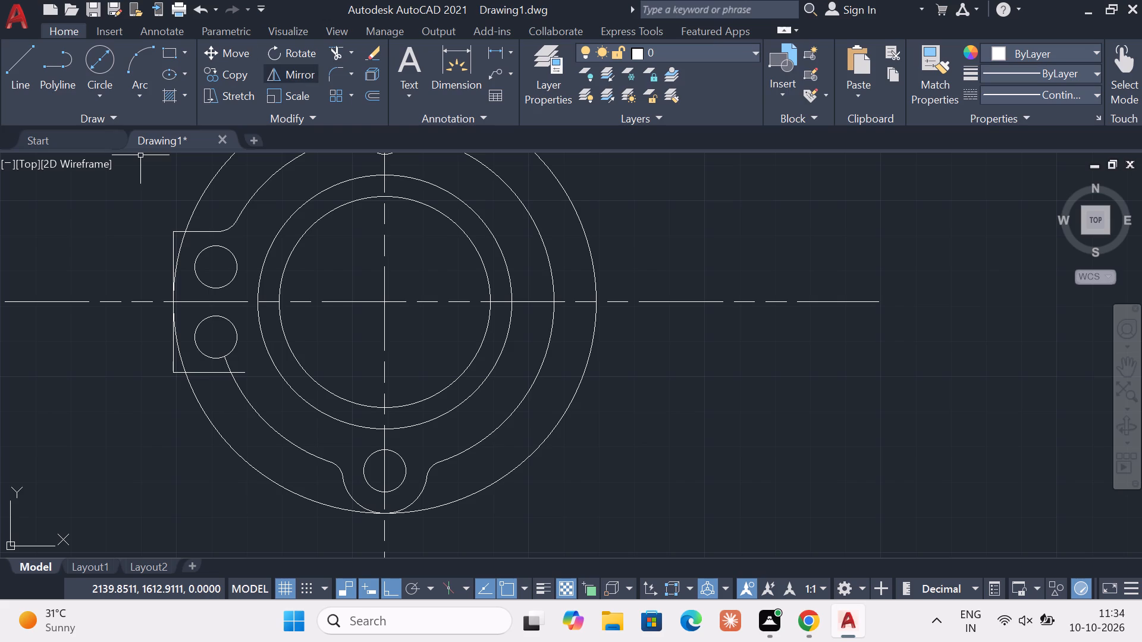
click(349, 68)
click(327, 102)
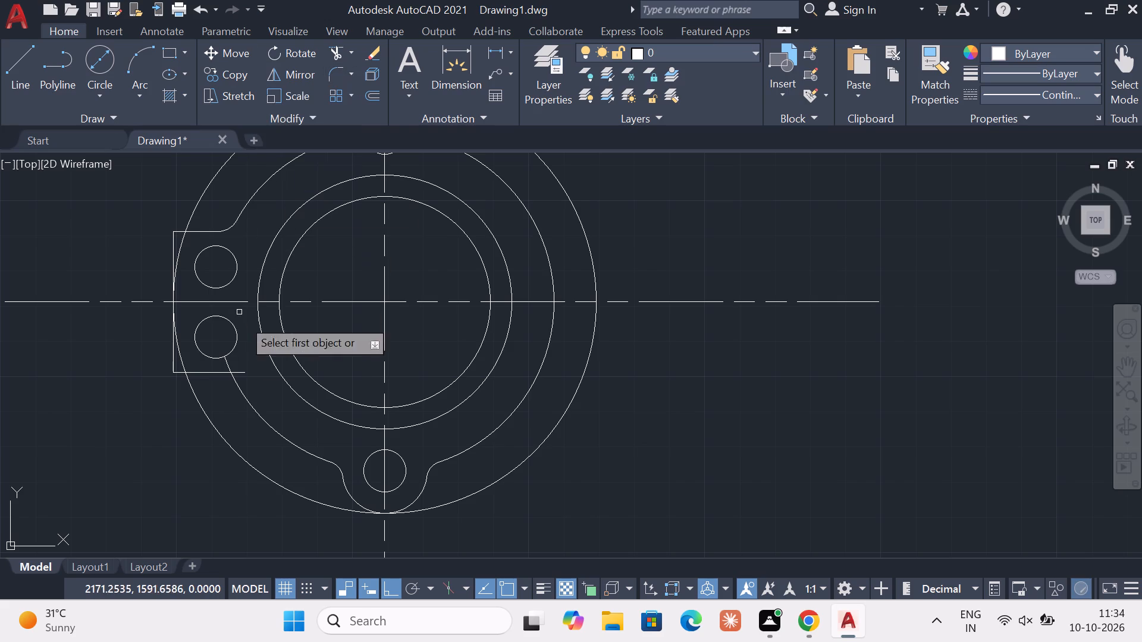
click(218, 374)
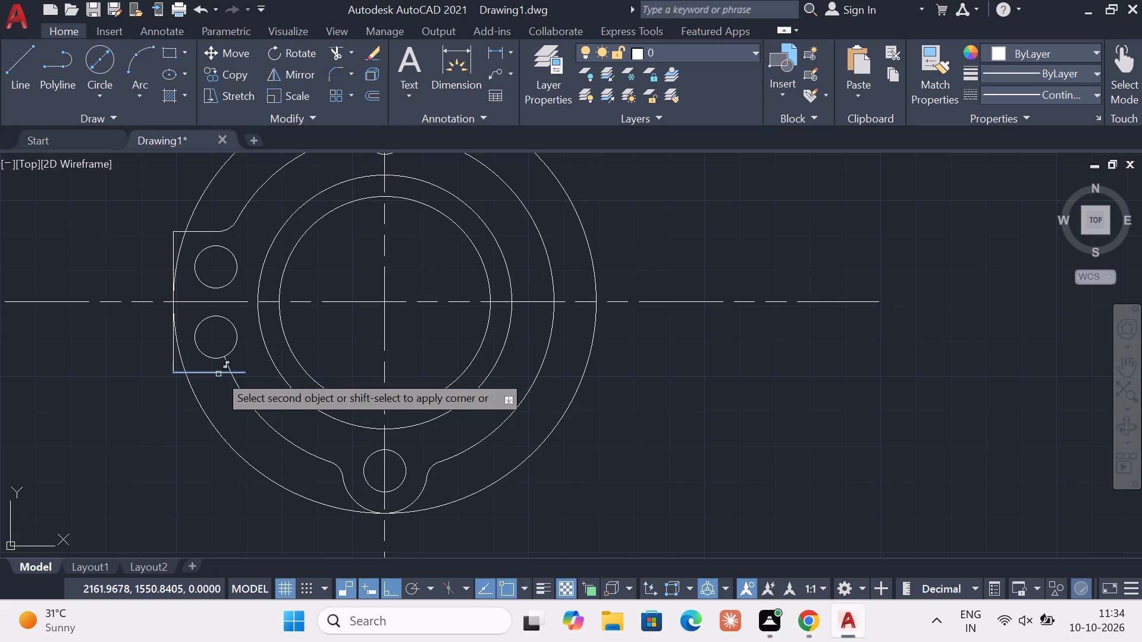
click(244, 395)
key(Escape)
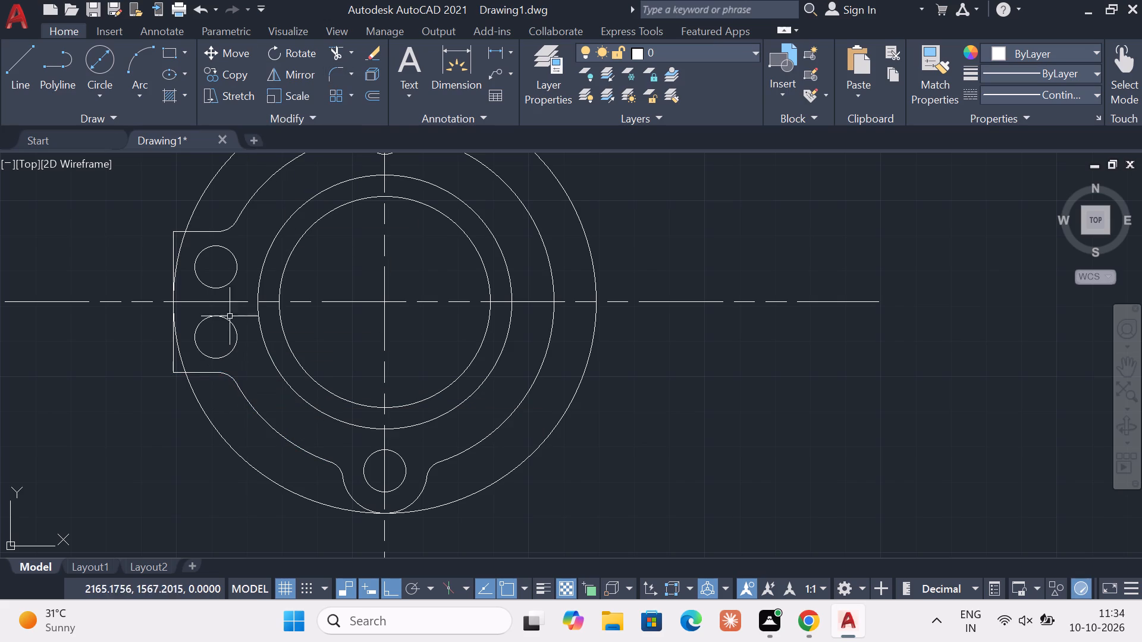
Fillet the left lug's upper outer corner between its top horizontal line and the vertical edge.
click(357, 71)
click(327, 99)
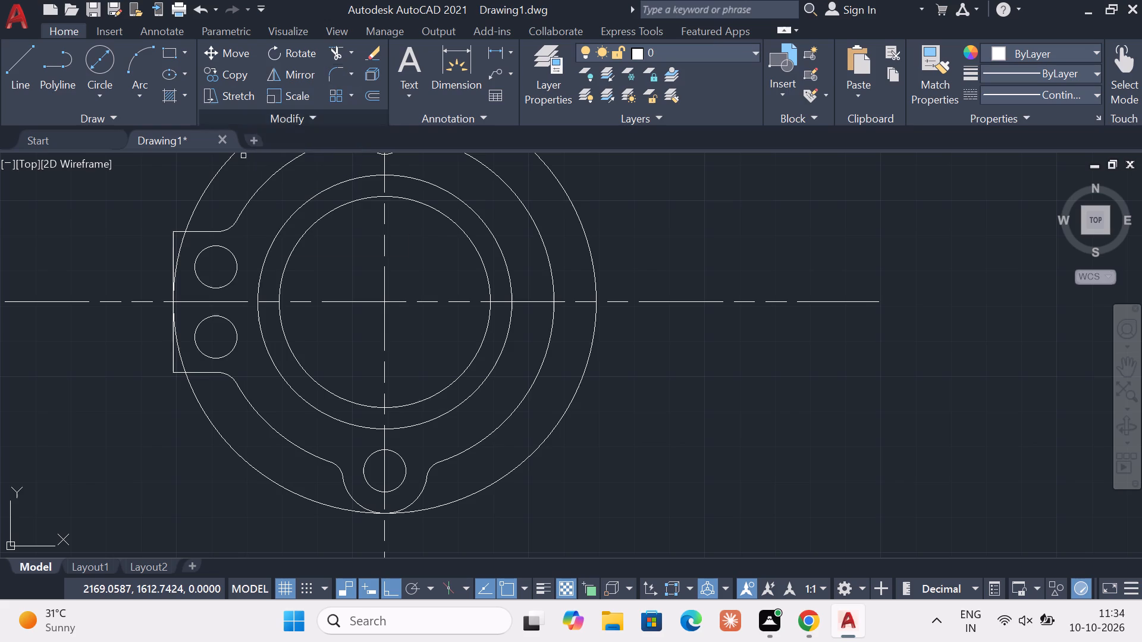
click(203, 231)
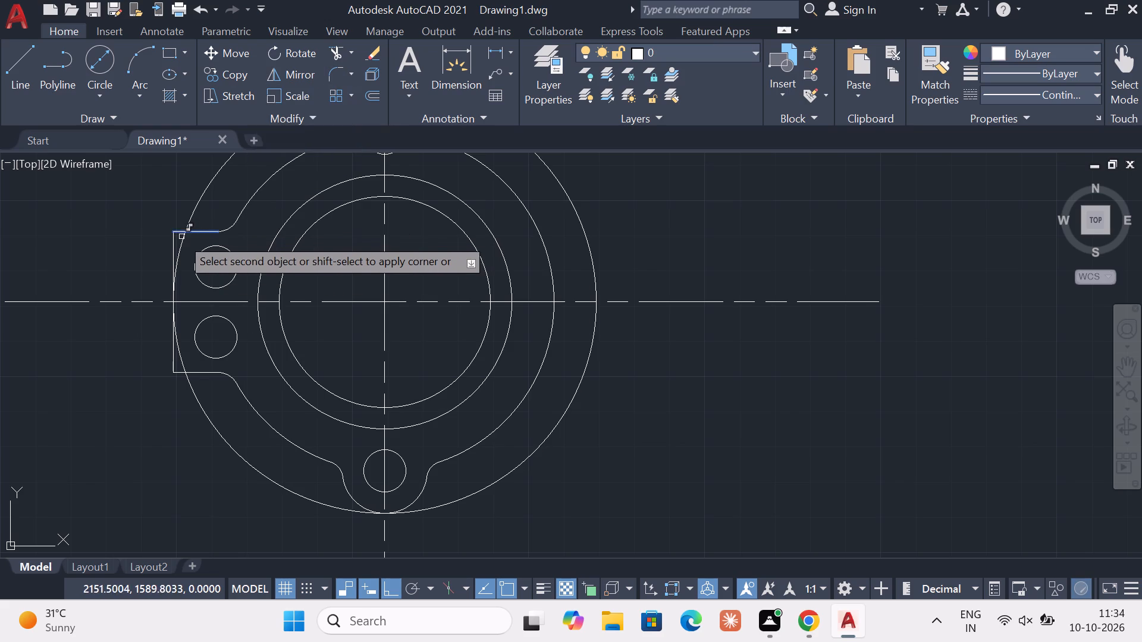
click(173, 243)
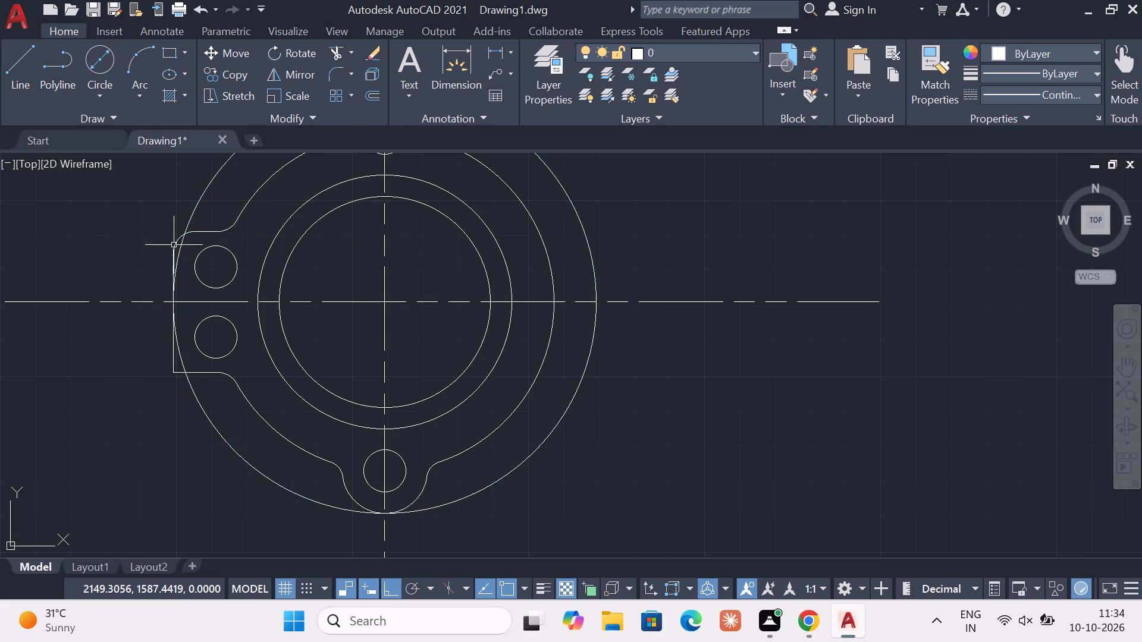
Fillet the left lug's lower outer corner between its bottom horizontal line and the vertical edge.
scroll(183, 323, down, 1)
scroll(183, 333, up, 1)
click(357, 77)
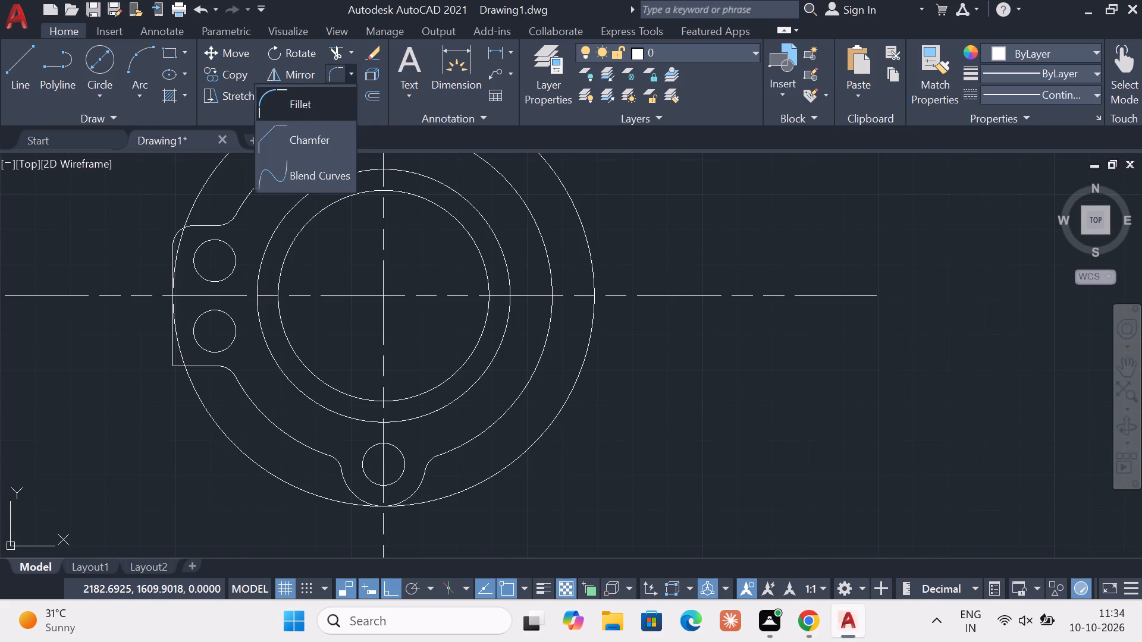
click(329, 95)
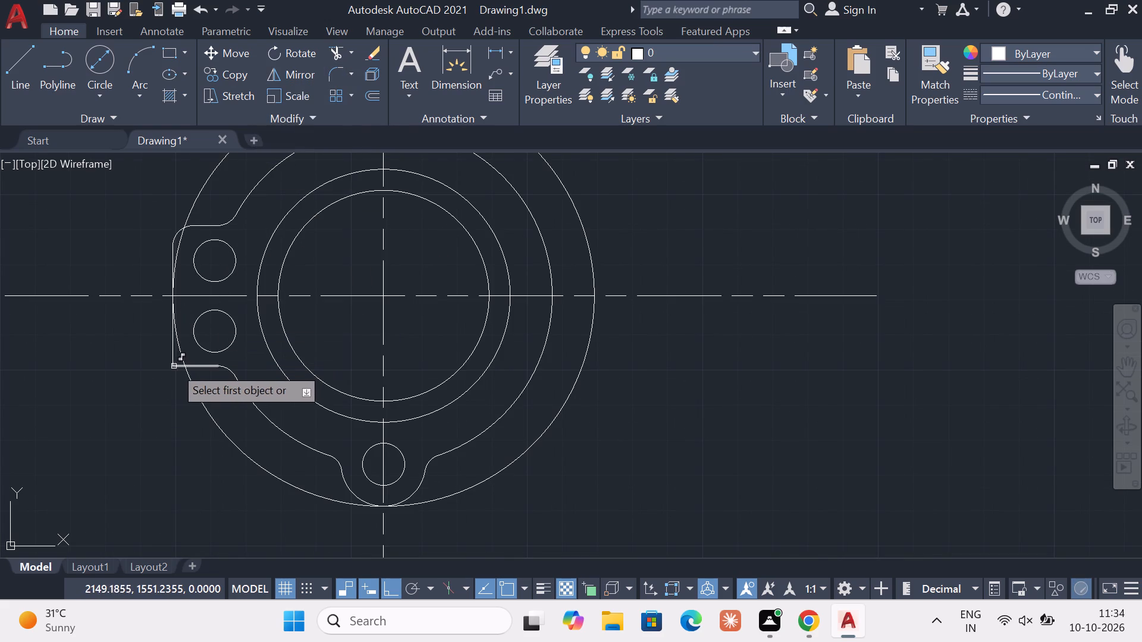
scroll(177, 365, up, 1)
click(177, 367)
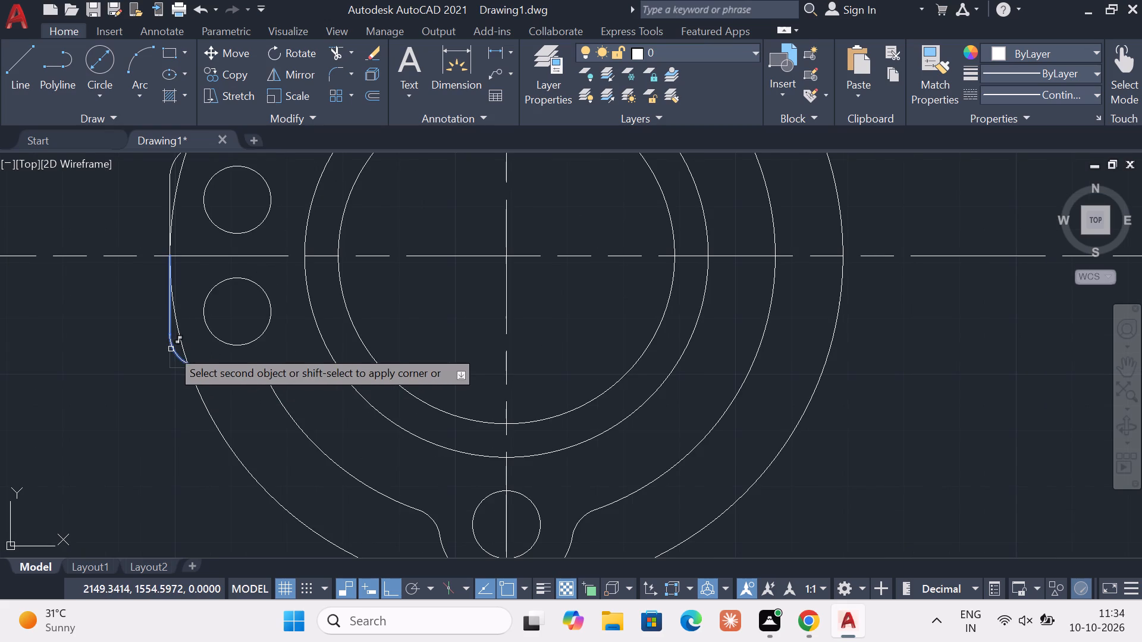
click(171, 349)
key(Escape)
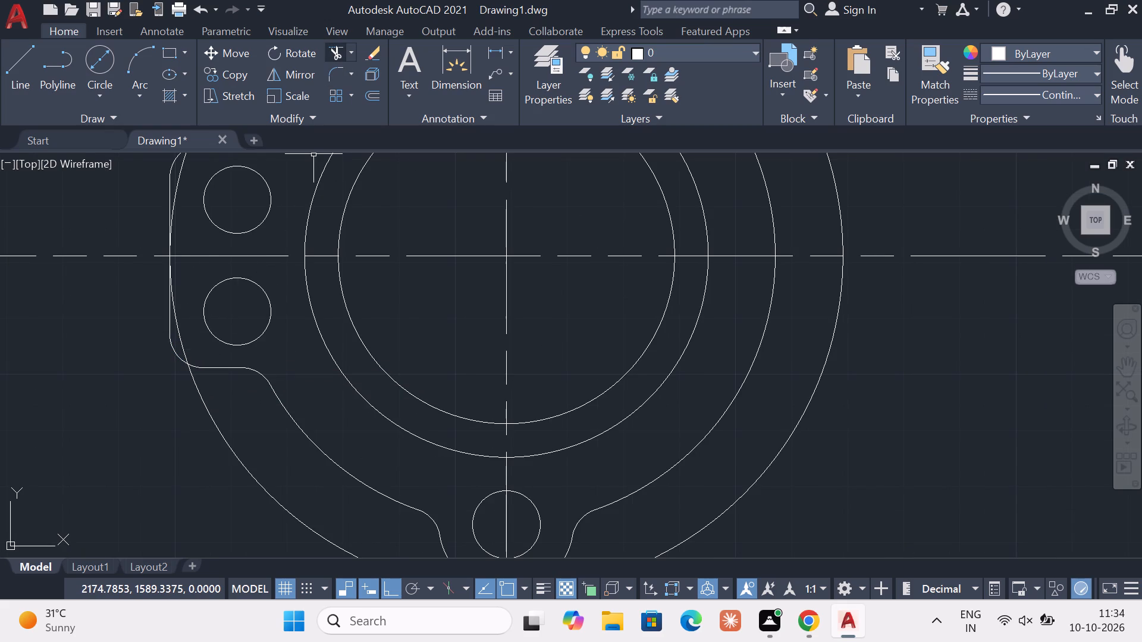
Trim away the left half of the radius-60 circle, both inside the left lug and between the lugs.
click(331, 48)
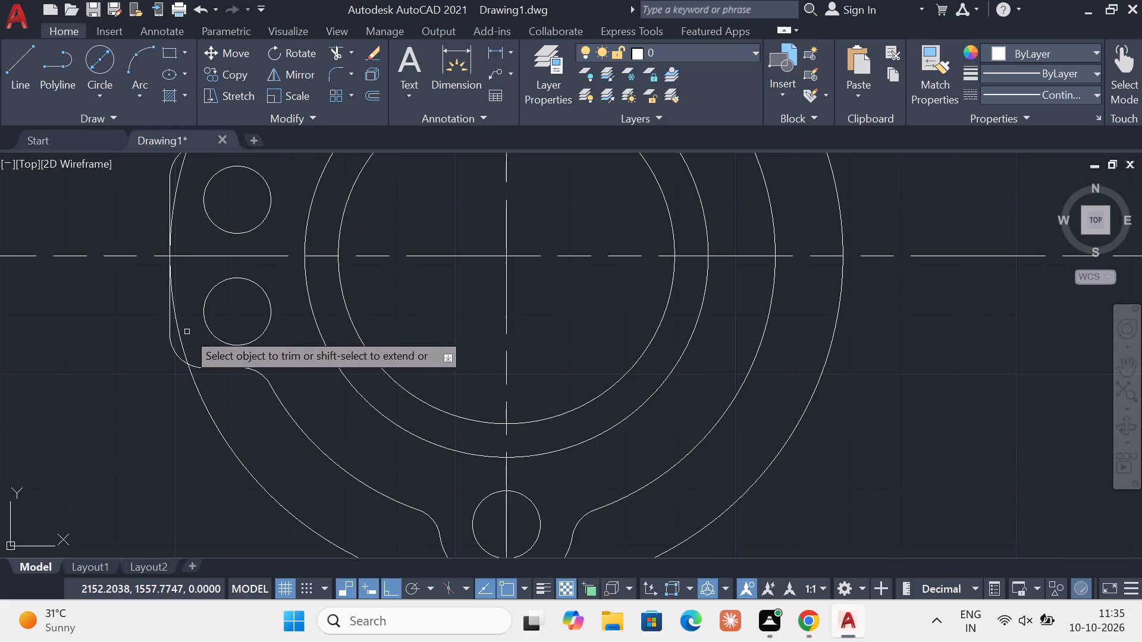
click(181, 335)
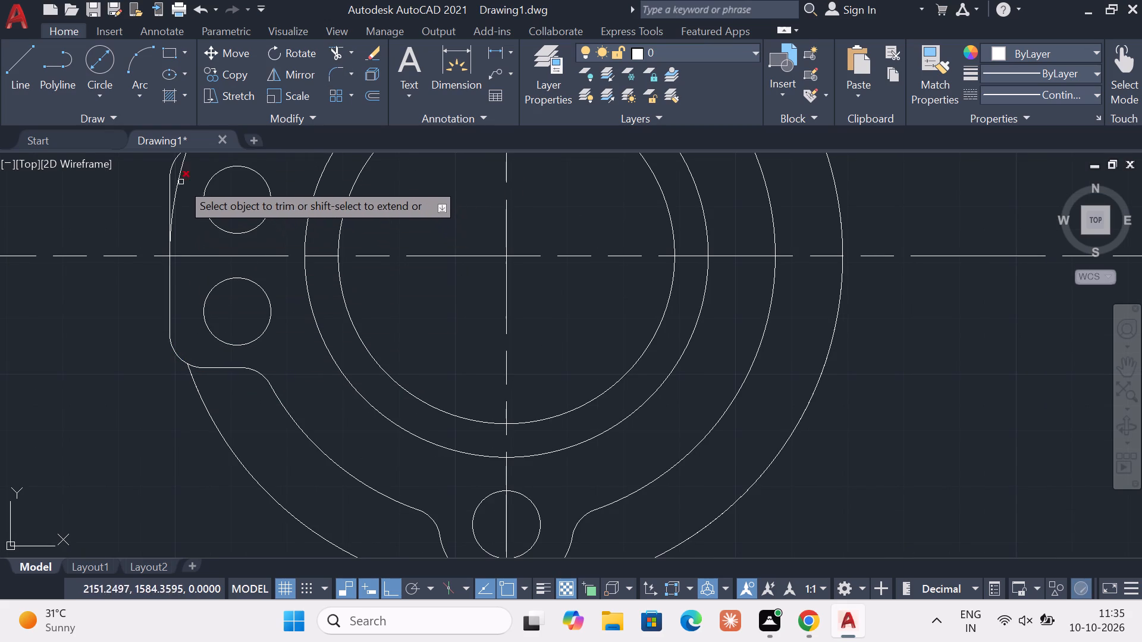
click(178, 180)
click(208, 418)
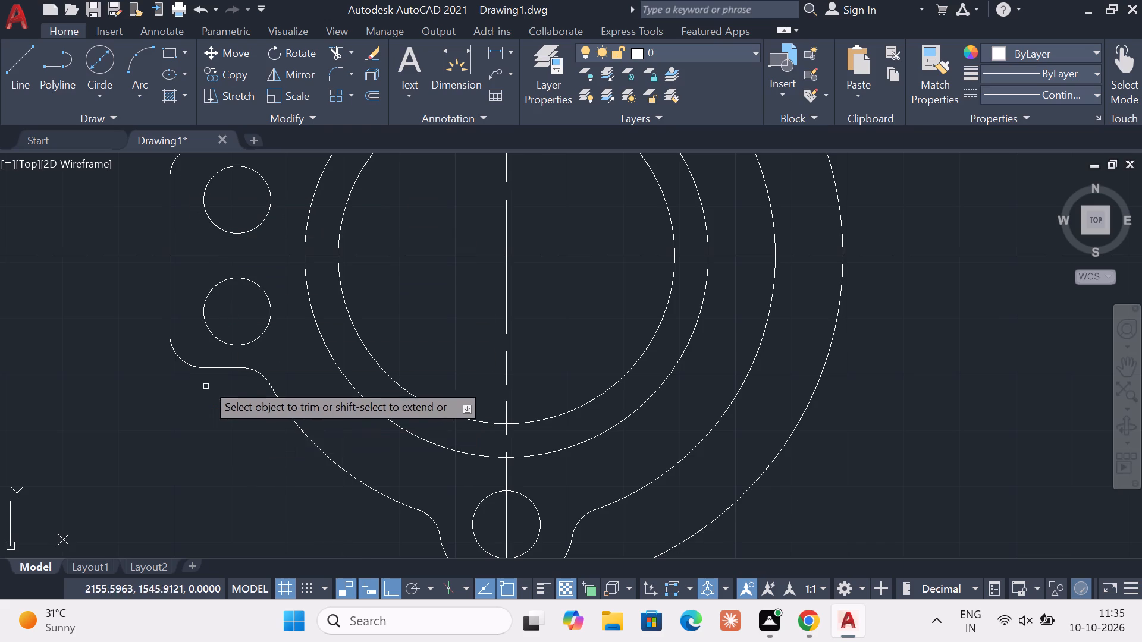
scroll(222, 311, down, 1)
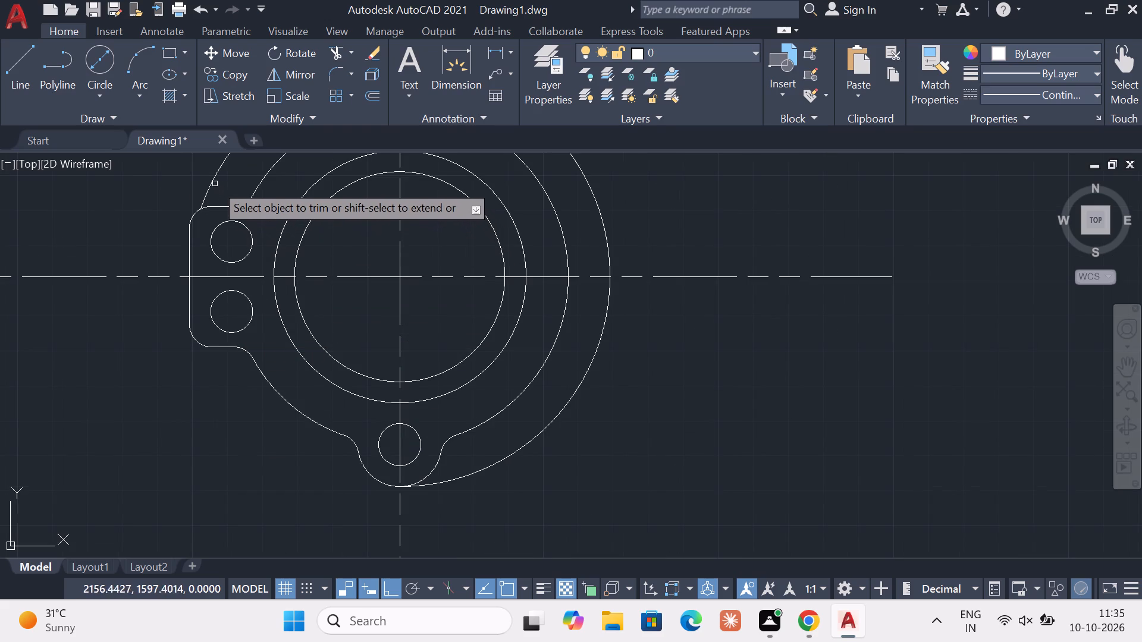
click(214, 181)
key(Escape)
Draw two vertical lines of length 10, one up and one down, from the 96-diameter circle's right intersection with the horizontal centreline.
scroll(333, 330, down, 1)
middle_drag(366, 343, 200, 377)
click(31, 79)
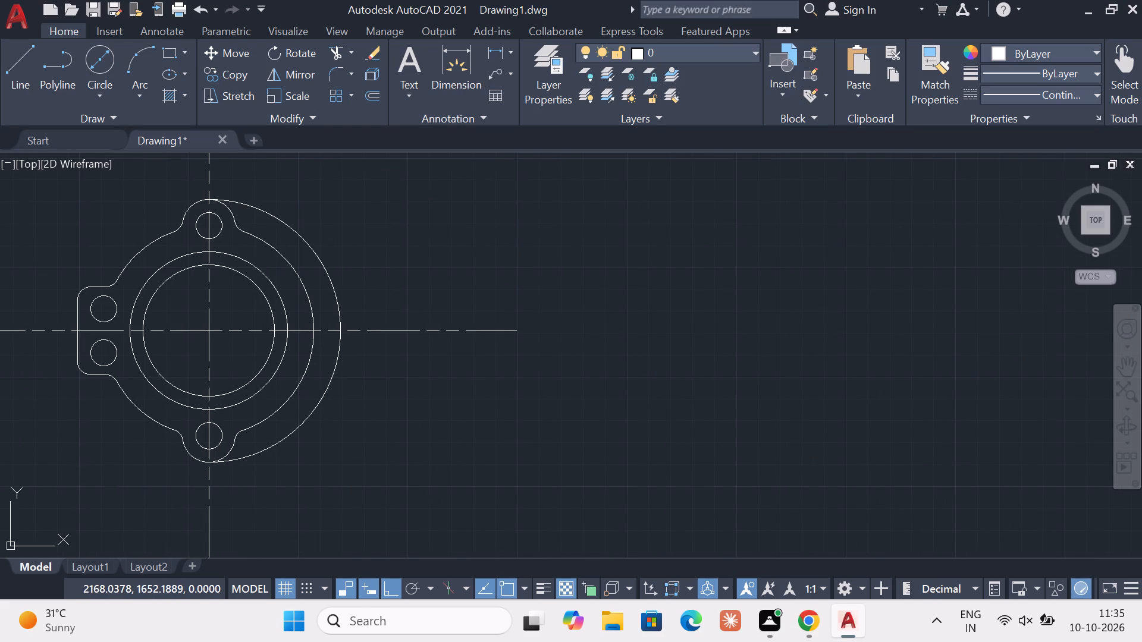
click(314, 329)
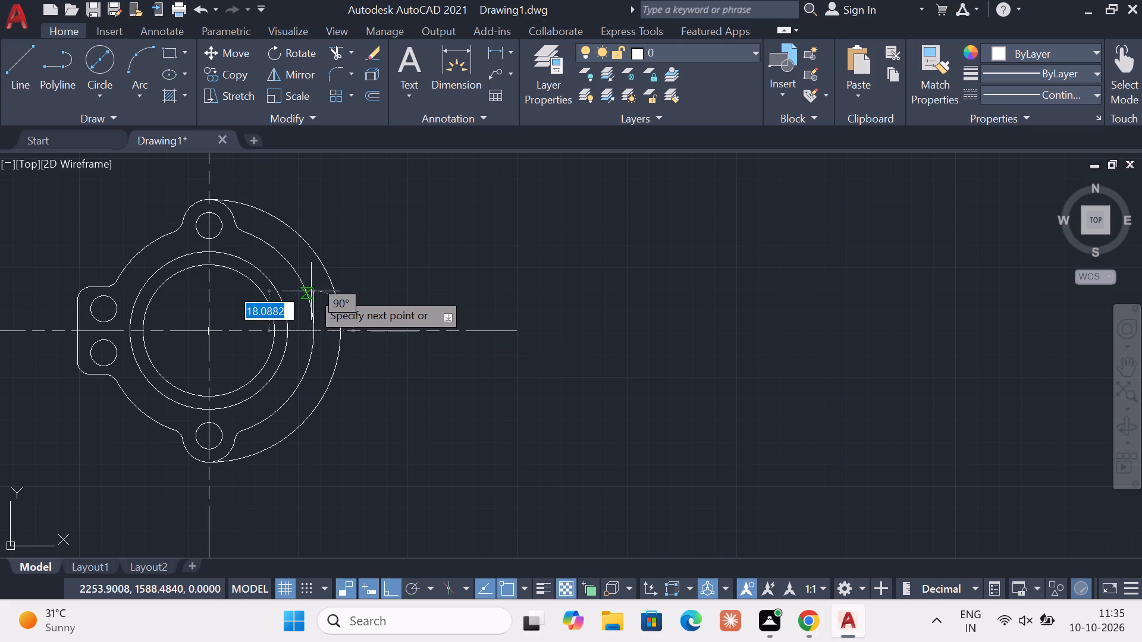
text(10)
key(Return)
key(Escape)
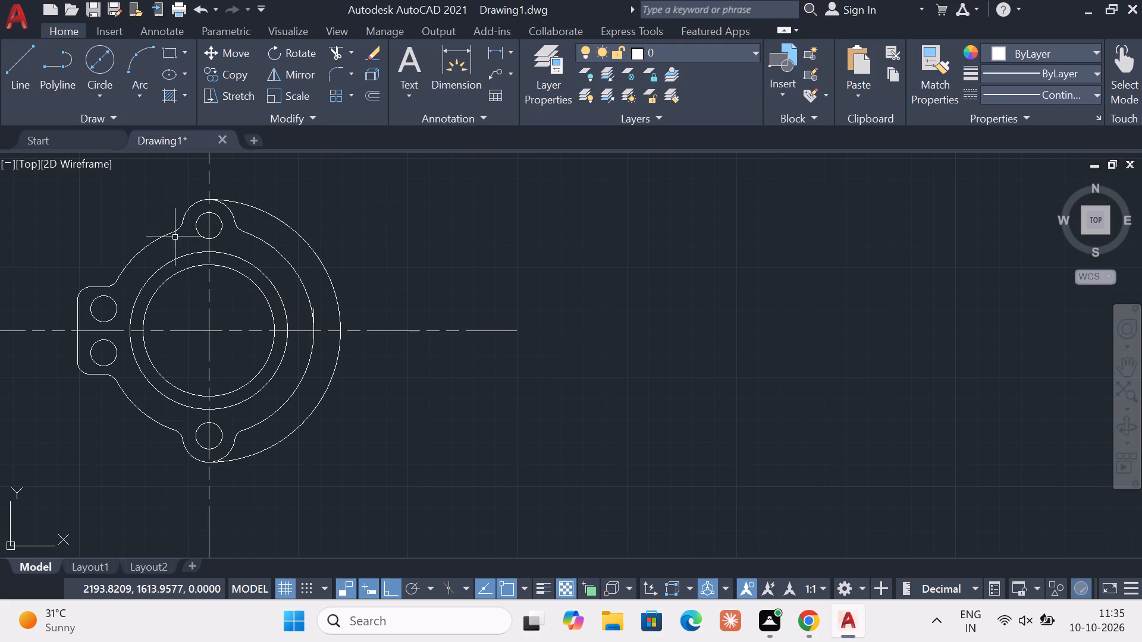
click(30, 80)
scroll(252, 292, up, 1)
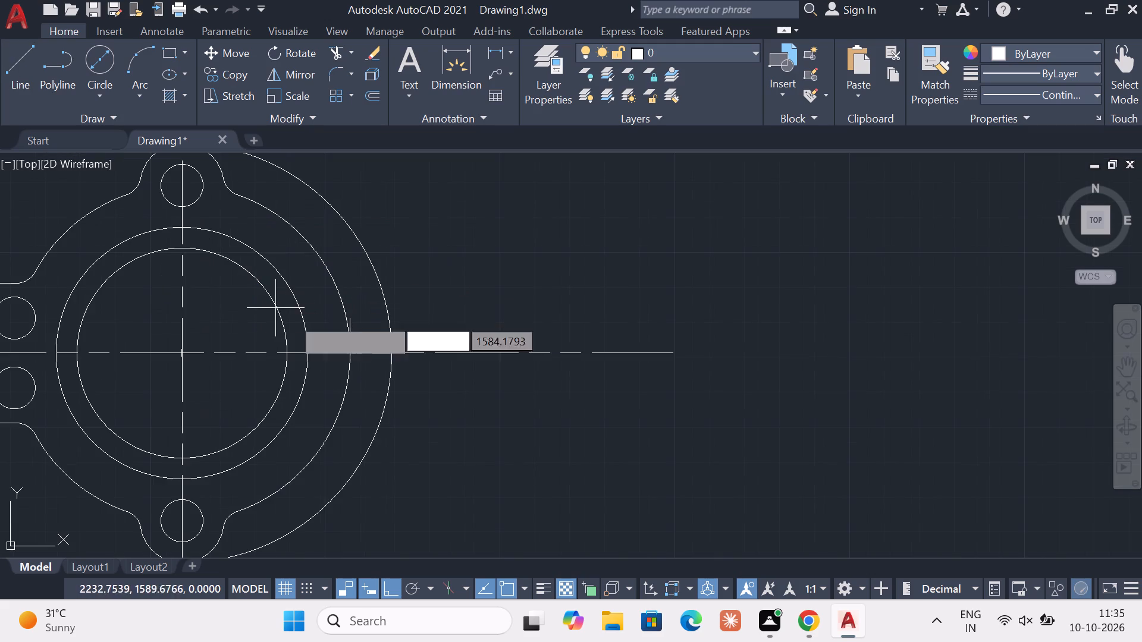
click(354, 356)
key(1)
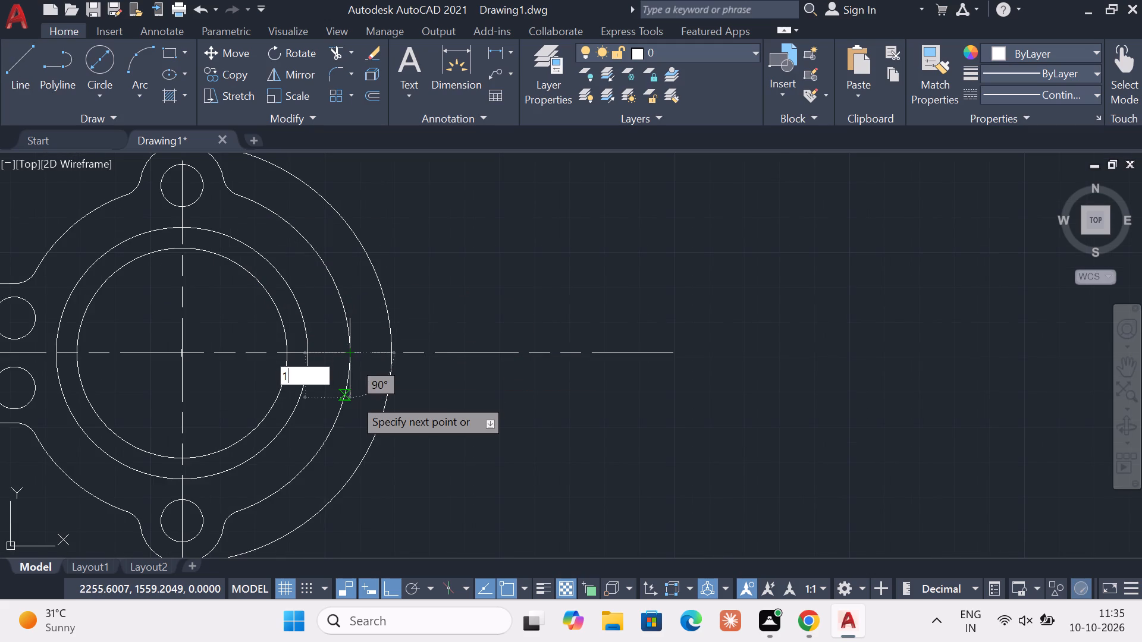
key(0)
key(Return)
key(Escape)
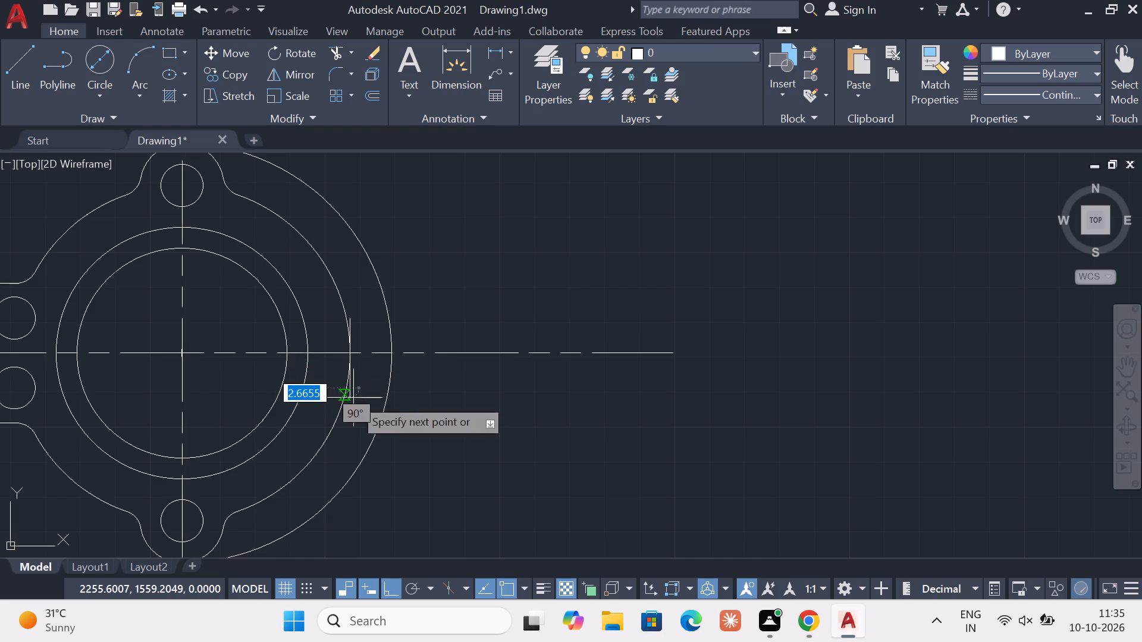
Draw two 12-diameter circles centred on the upper and lower ends of the short vertical lines on the ring's right side.
click(102, 84)
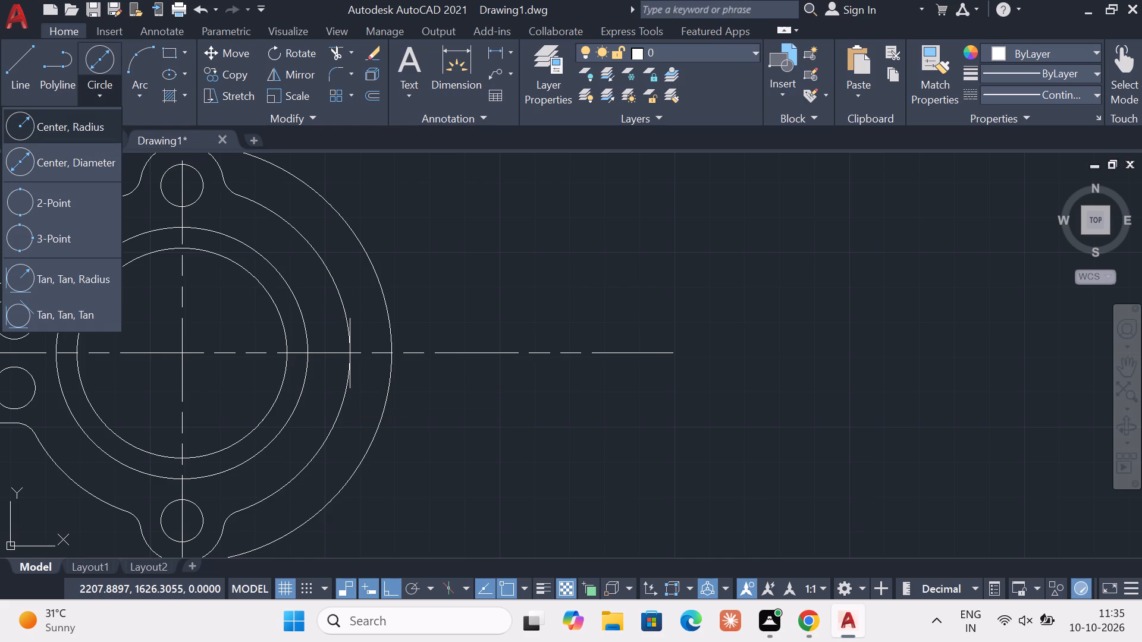
click(81, 160)
scroll(374, 288, up, 1)
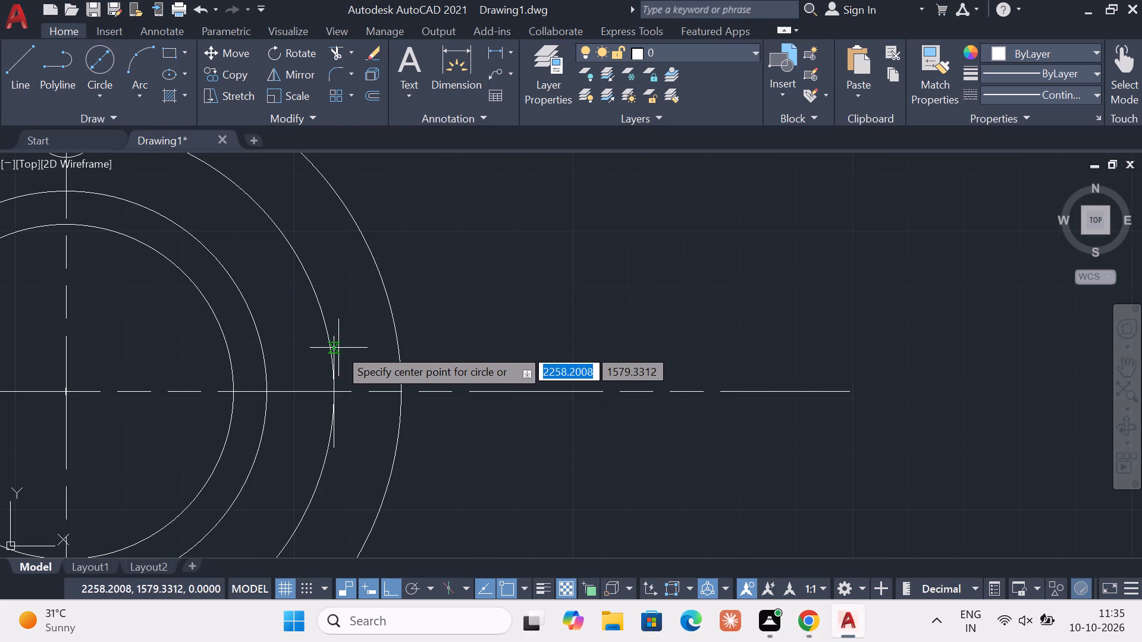
click(337, 341)
text(12)
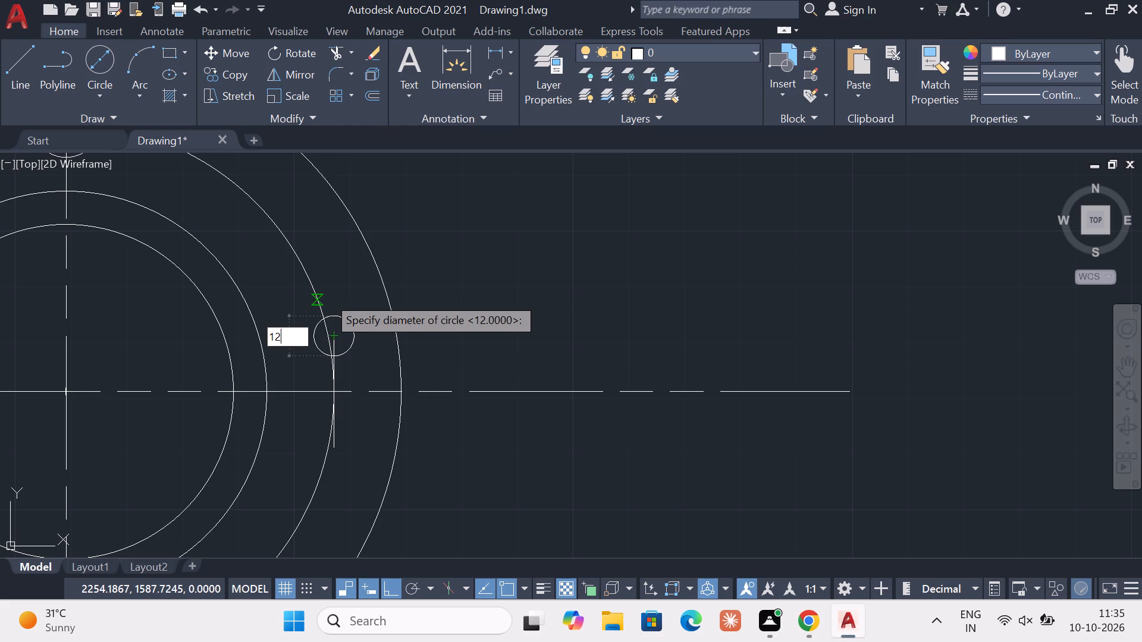
key(Return)
key(Escape)
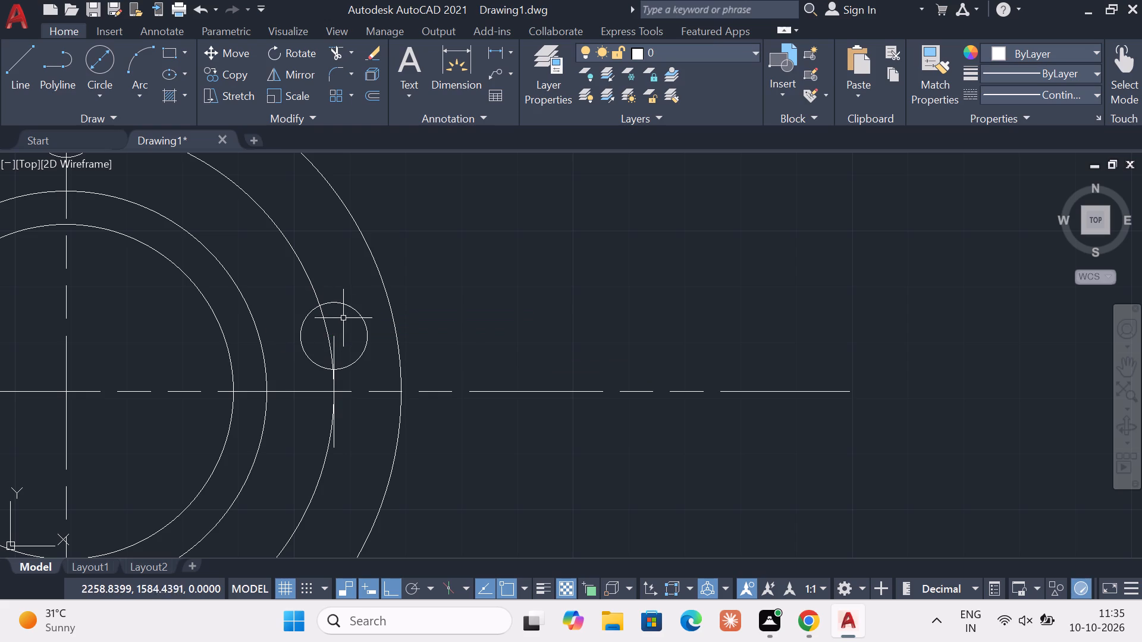
click(109, 96)
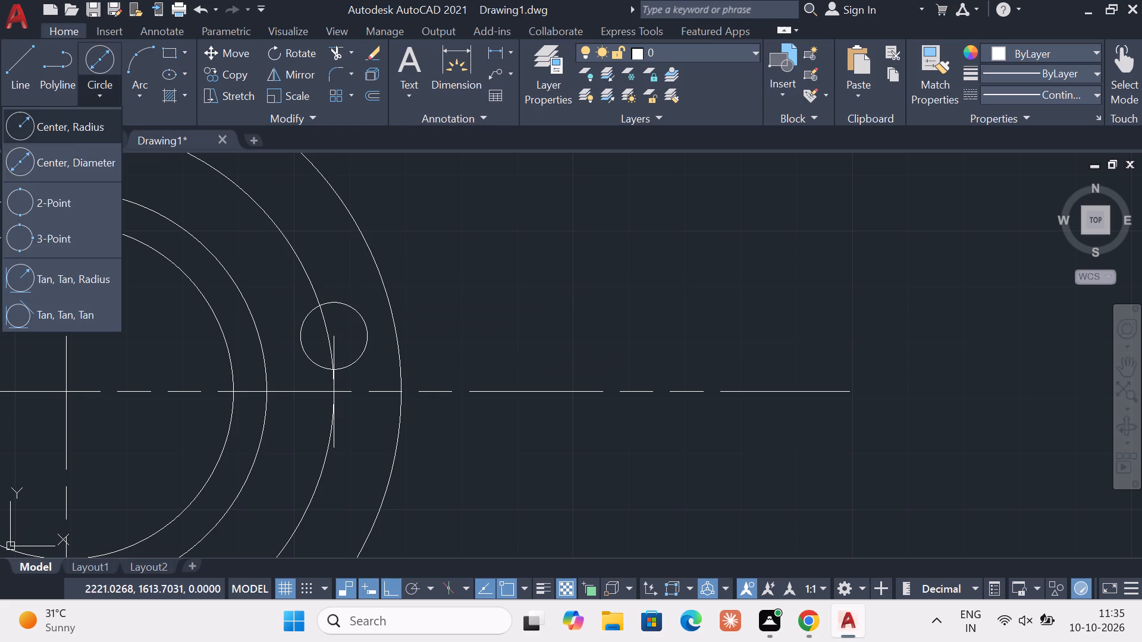
click(86, 154)
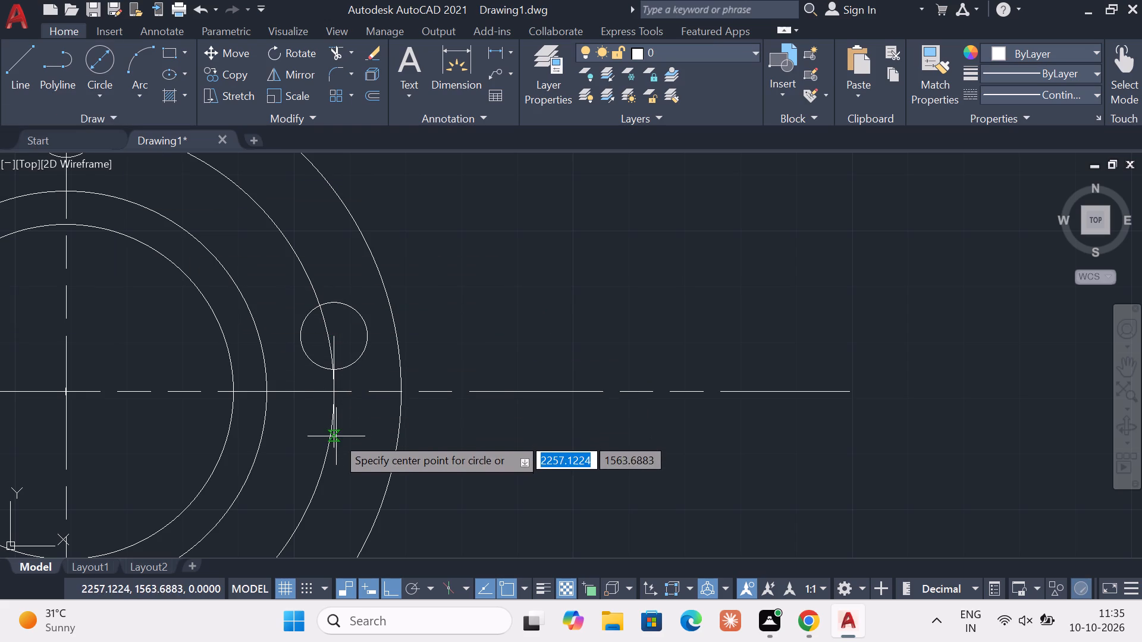
click(333, 446)
text(12)
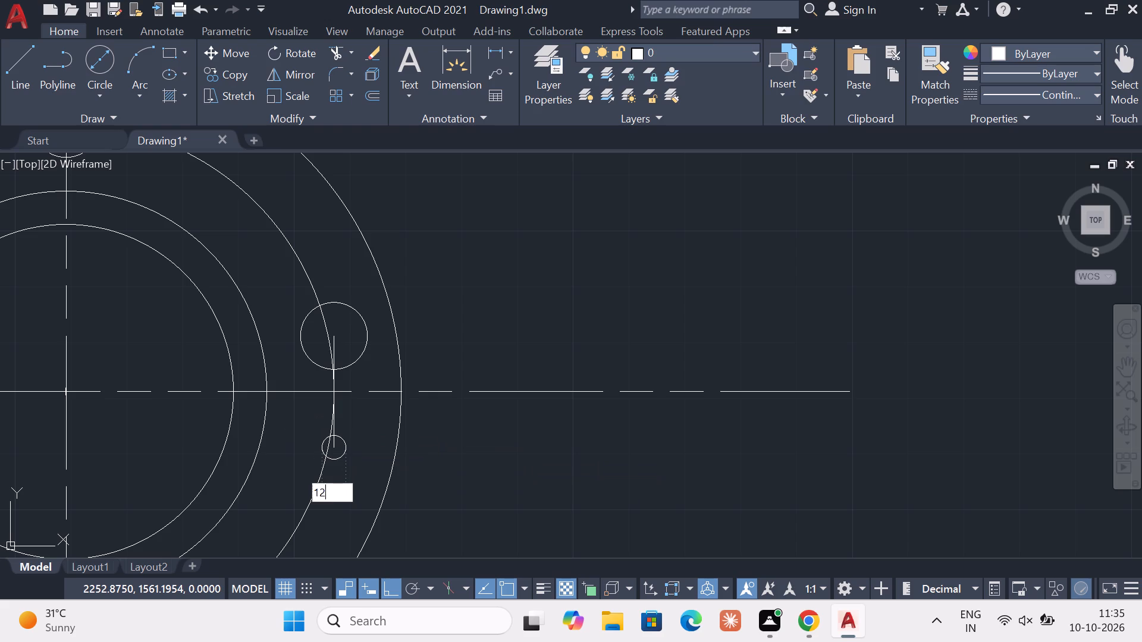
key(Return)
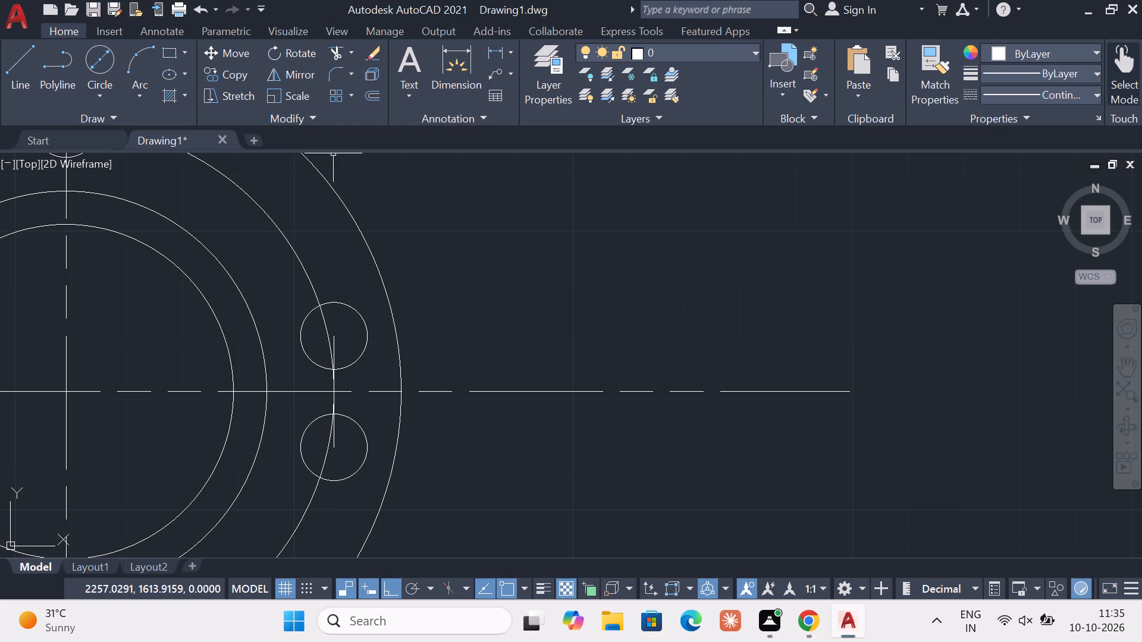
key(Escape)
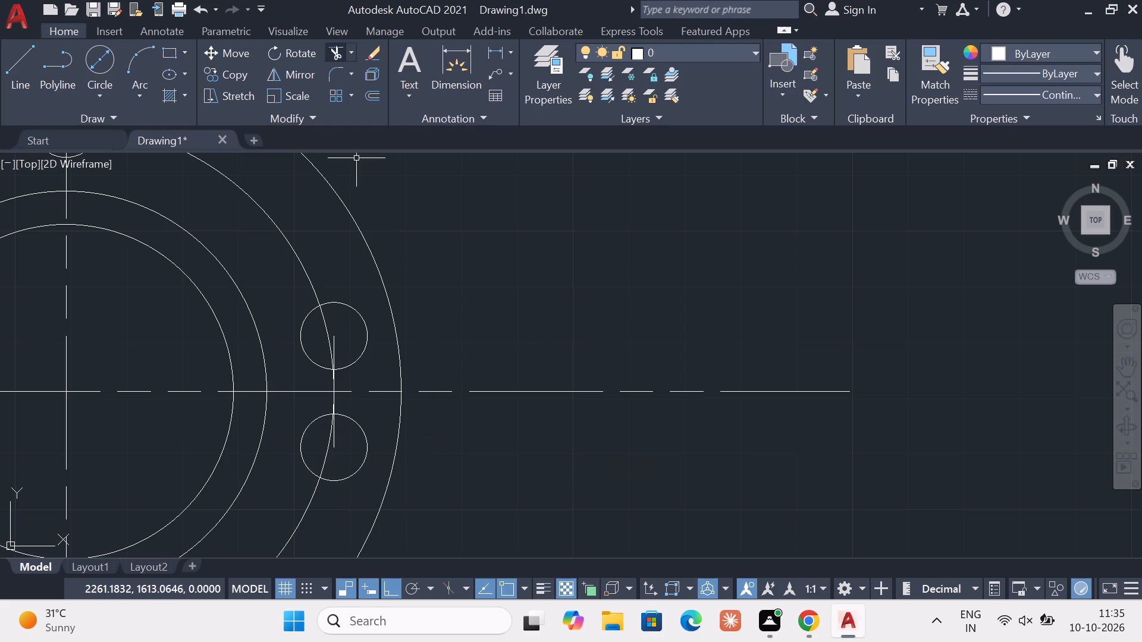
Trim the vertical line segments inside the two right-hand 12-diameter circles.
click(337, 46)
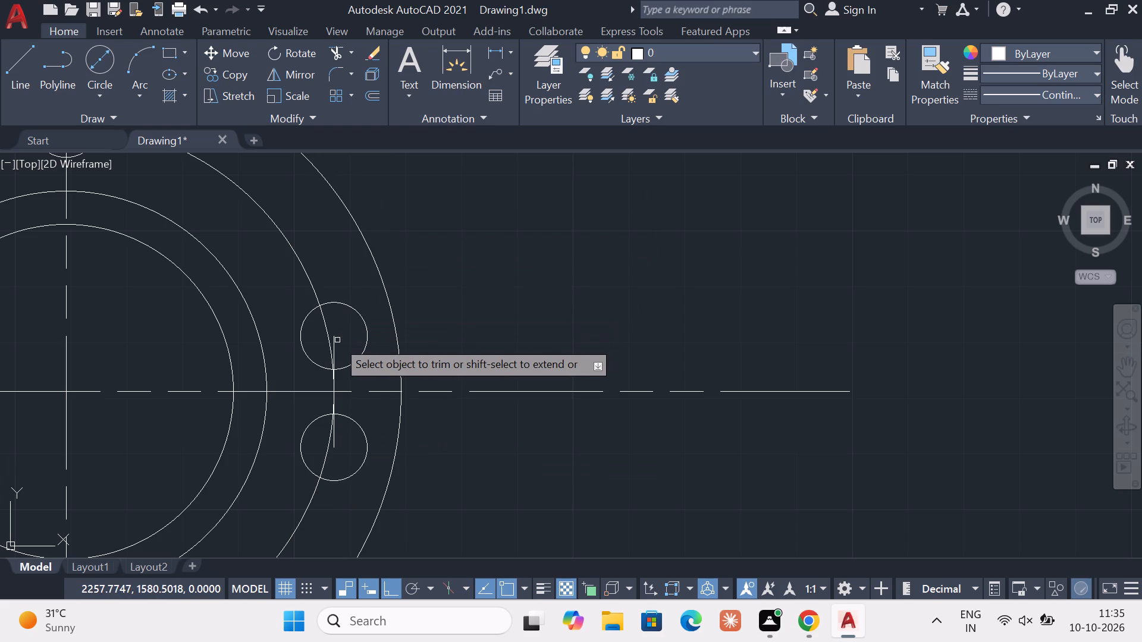
click(334, 340)
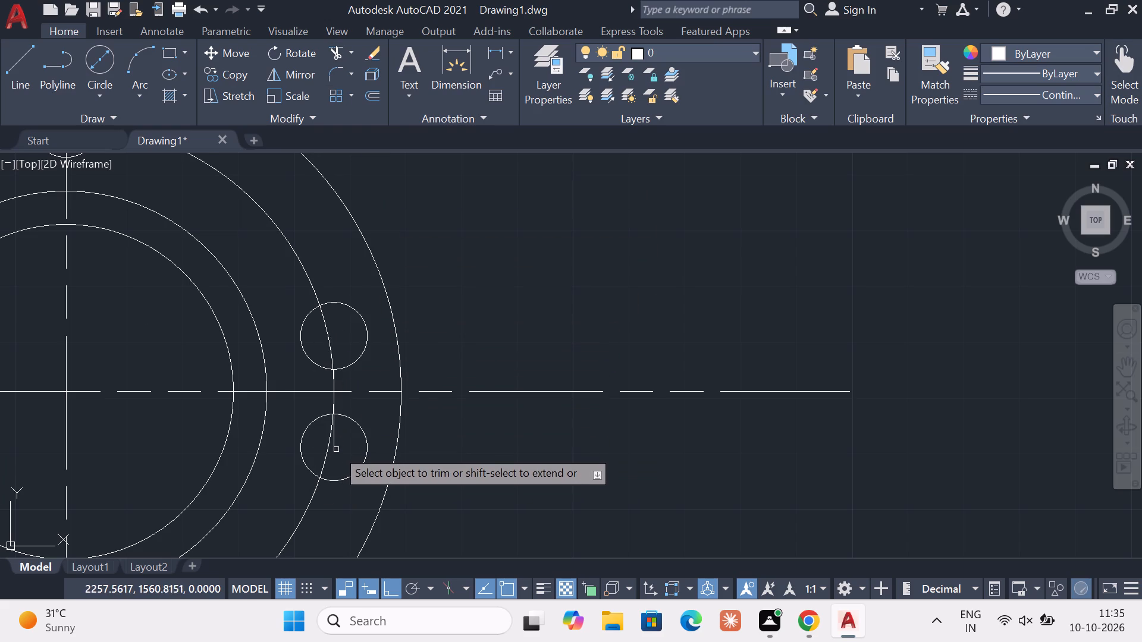
click(334, 447)
key(Escape)
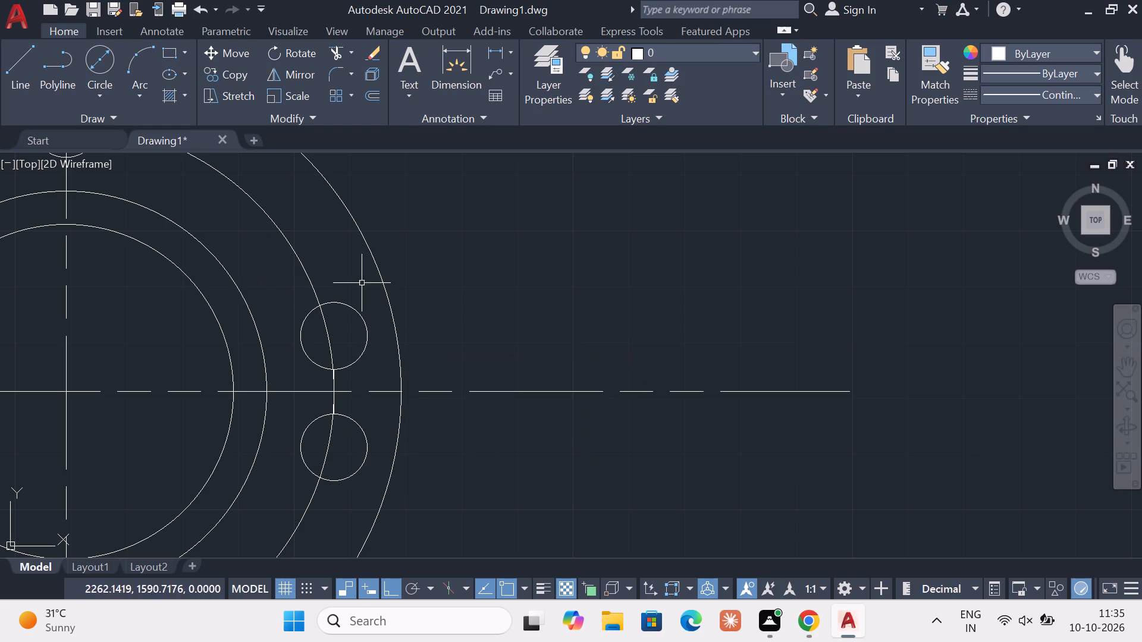
key(Escape)
Draw two vertical lines of length 20, one up and one down, from the radius-60 circle's right intersection with the horizontal centreline.
click(11, 75)
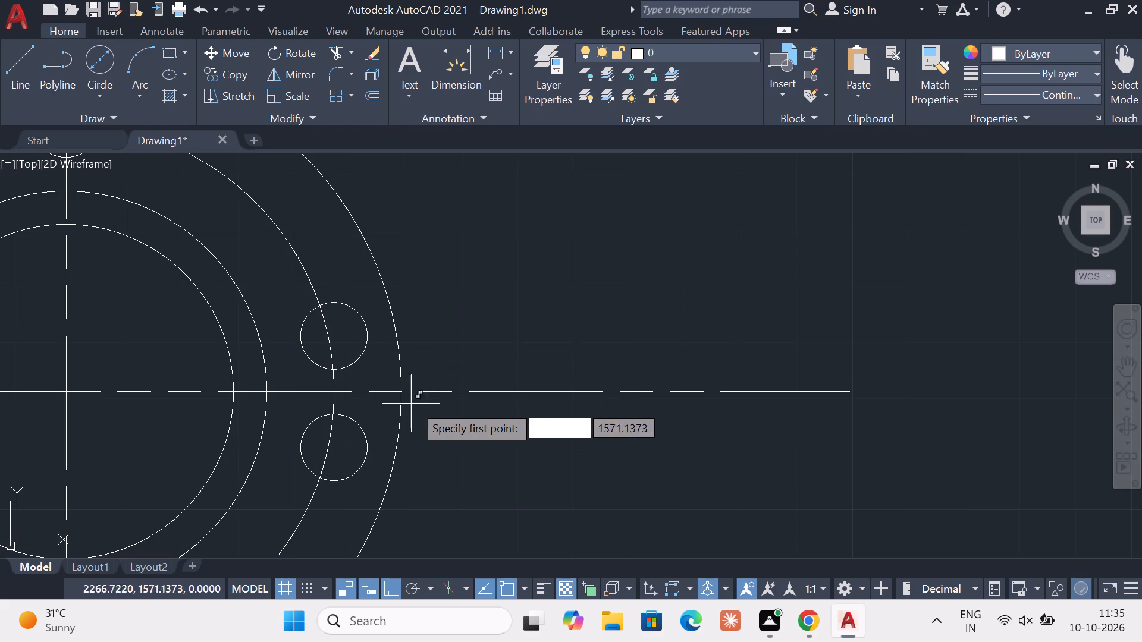
click(404, 392)
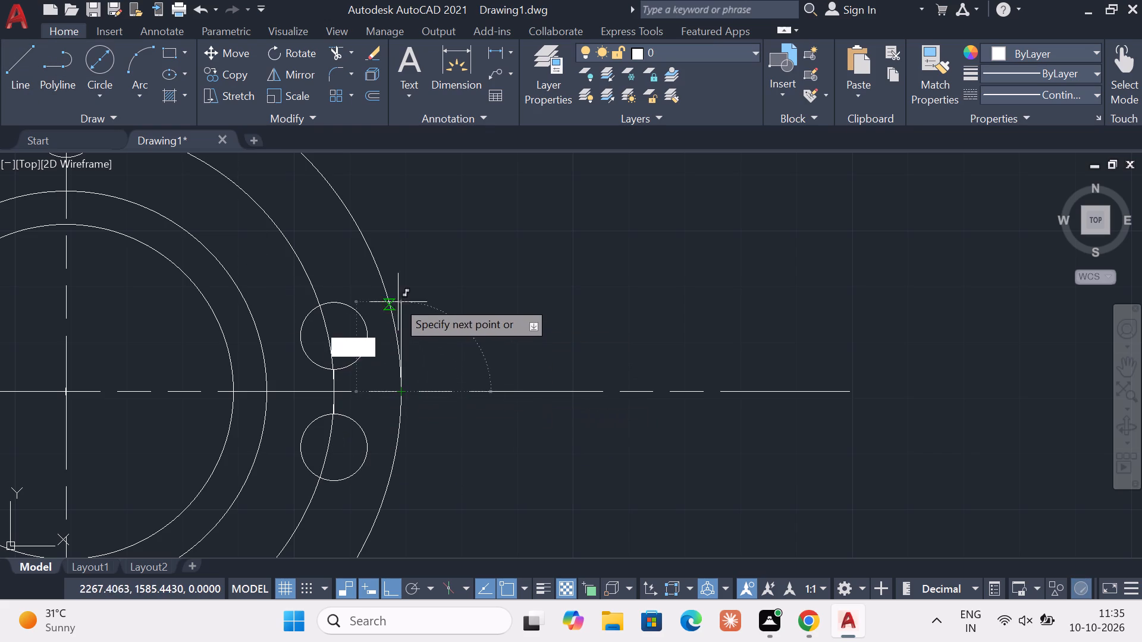
text(20)
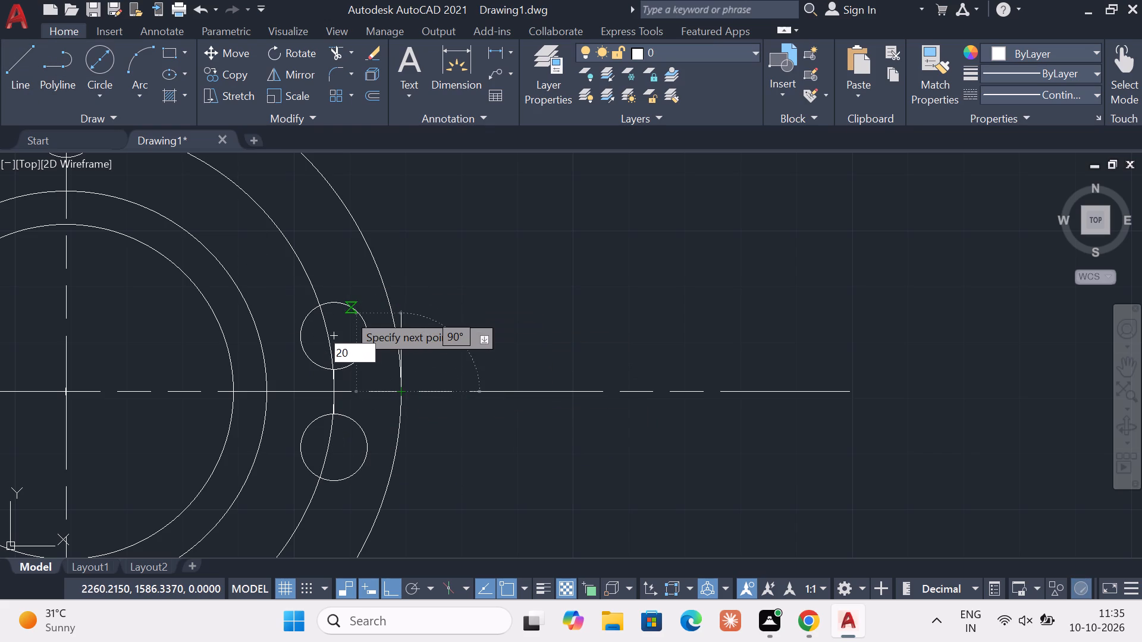
key(Return)
key(Escape)
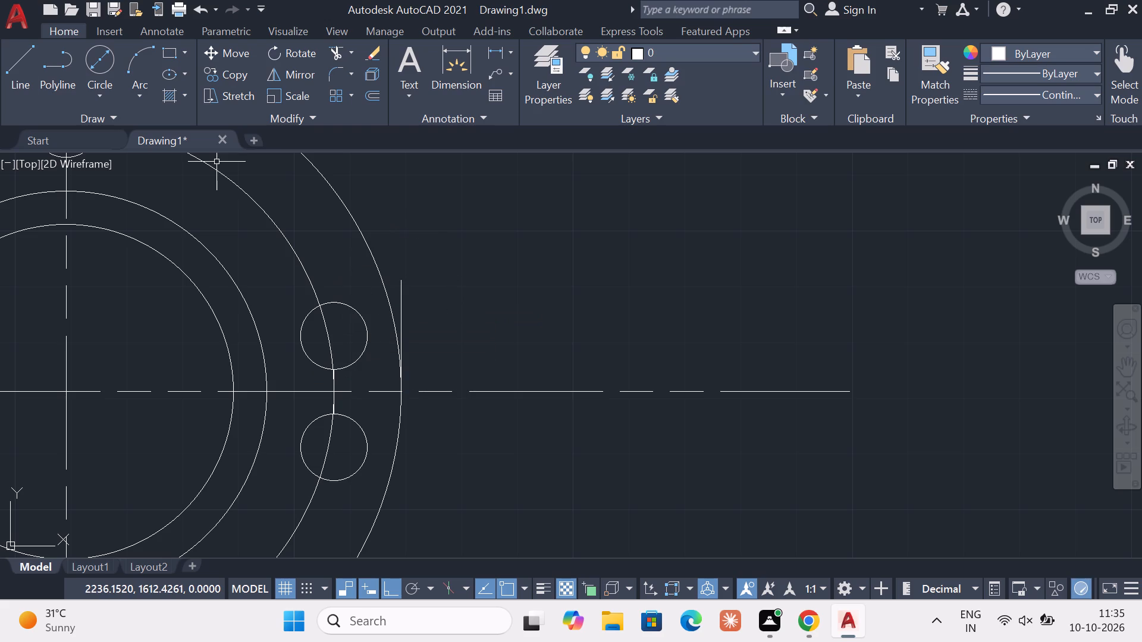
click(21, 73)
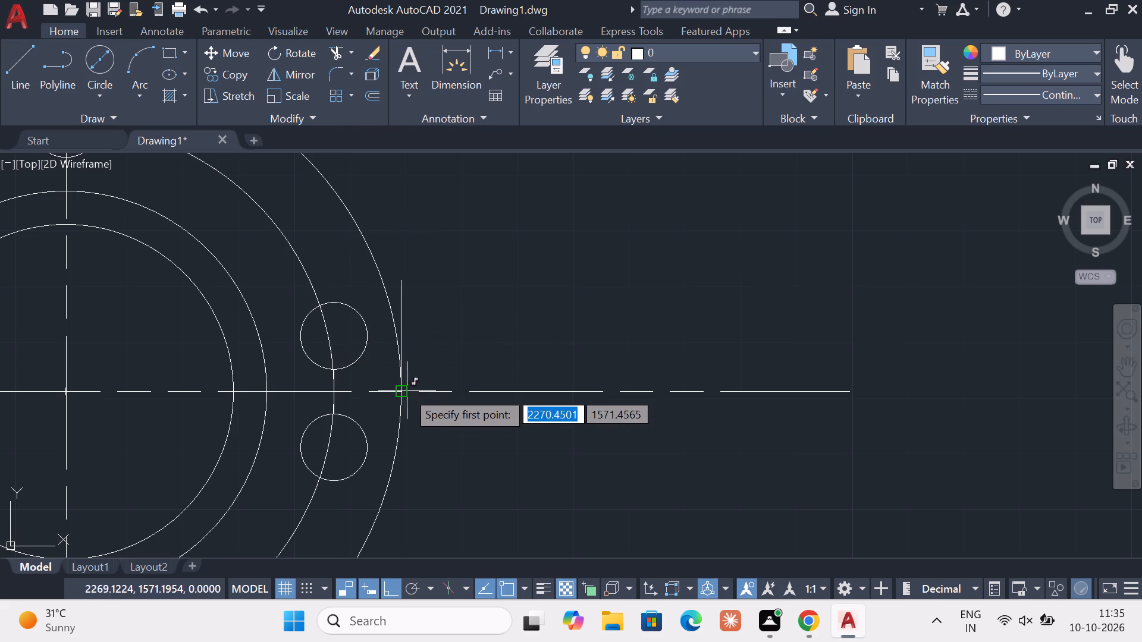
click(405, 391)
text(20)
key(Return)
key(Escape)
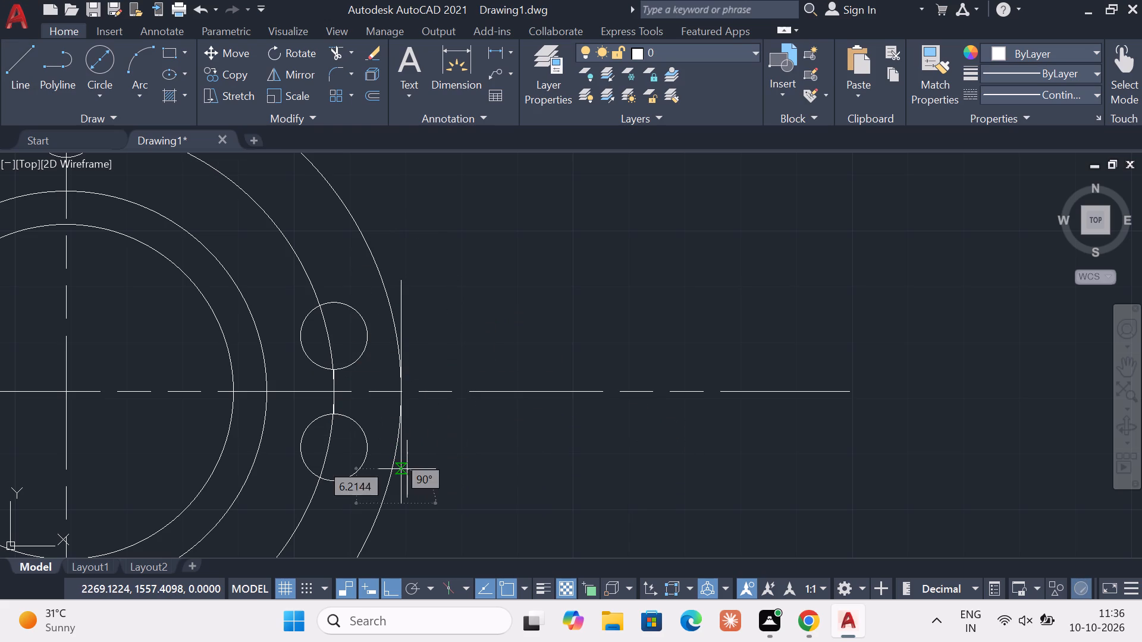
Draw a horizontal line about 20 long from the upper end of the right vertical line, towards the ring.
click(11, 74)
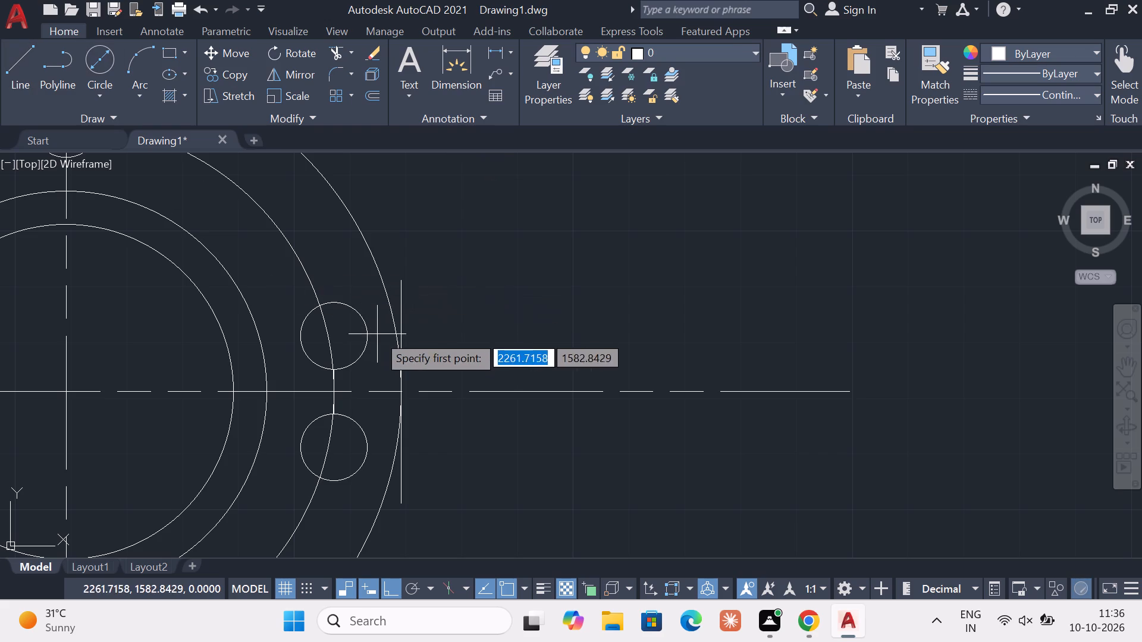
click(401, 277)
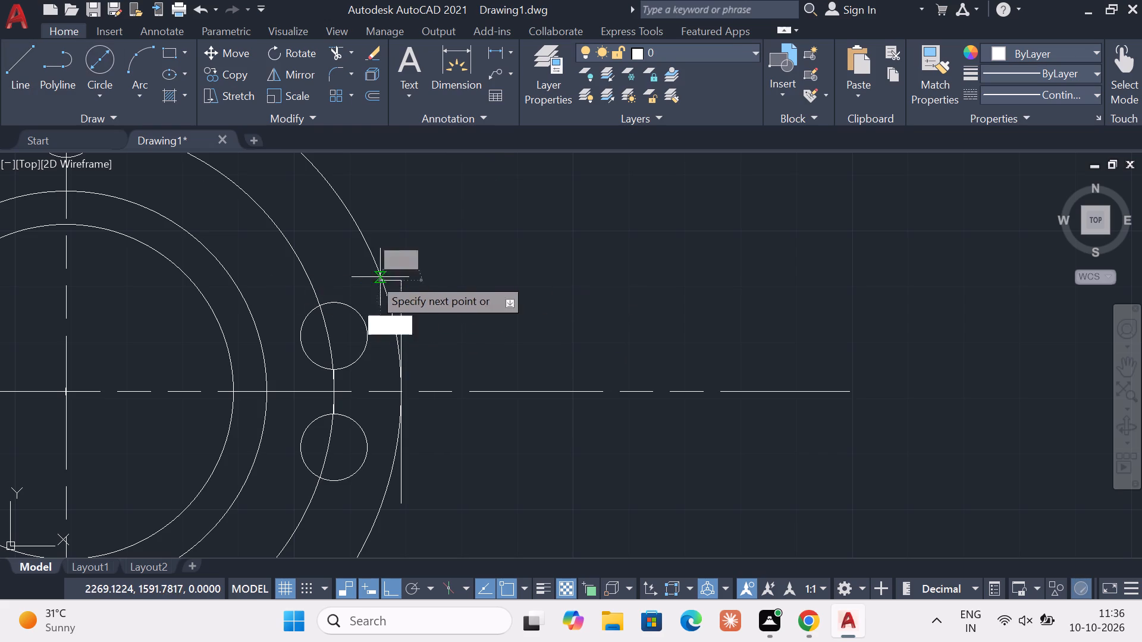
click(291, 285)
key(Escape)
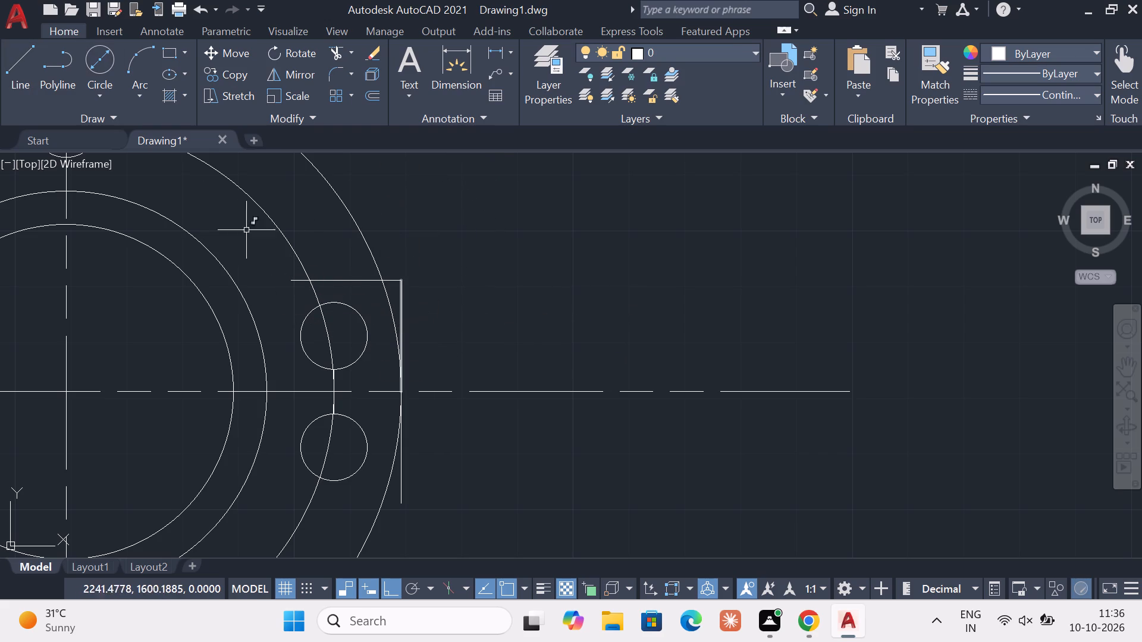
Draw a horizontal line about 20 long from the lower end of the right vertical line, towards the ring.
click(22, 83)
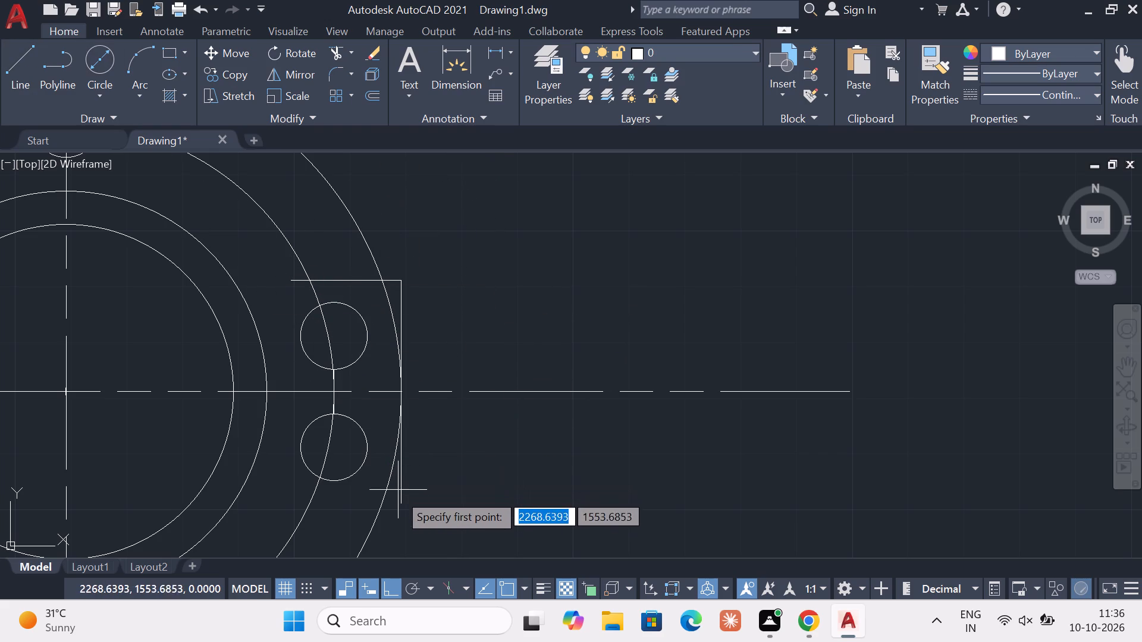
click(399, 499)
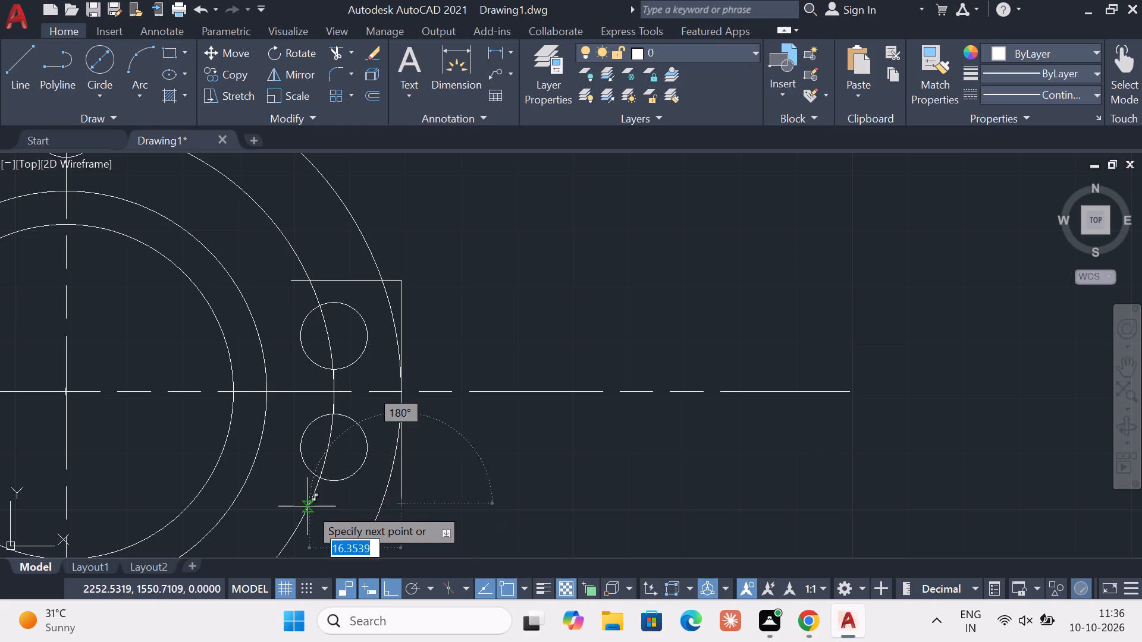
click(291, 504)
key(Escape)
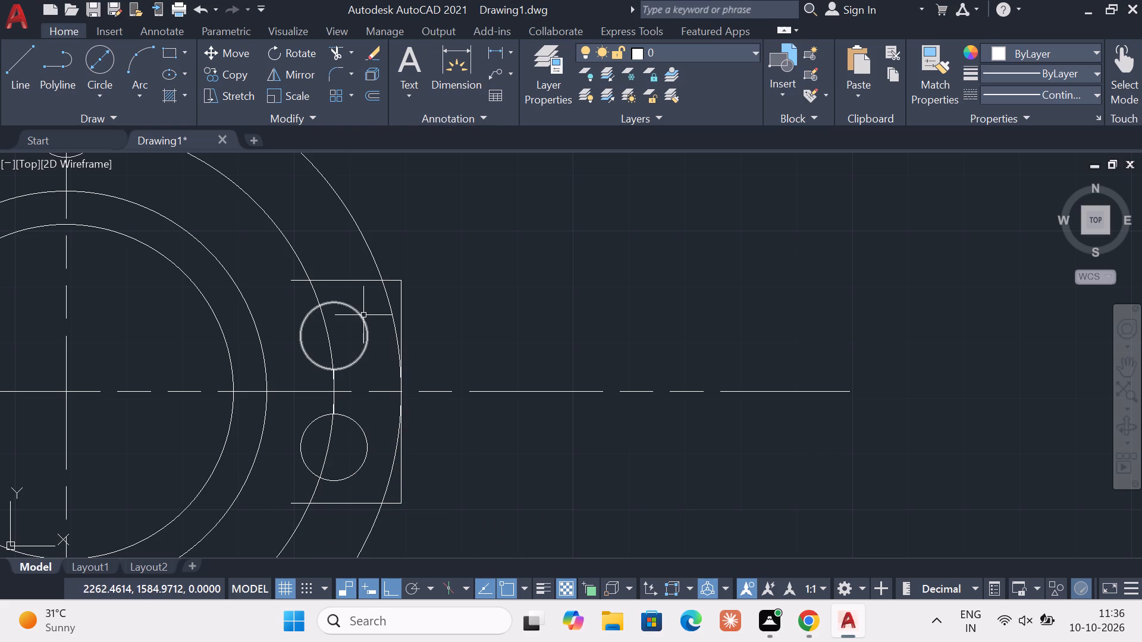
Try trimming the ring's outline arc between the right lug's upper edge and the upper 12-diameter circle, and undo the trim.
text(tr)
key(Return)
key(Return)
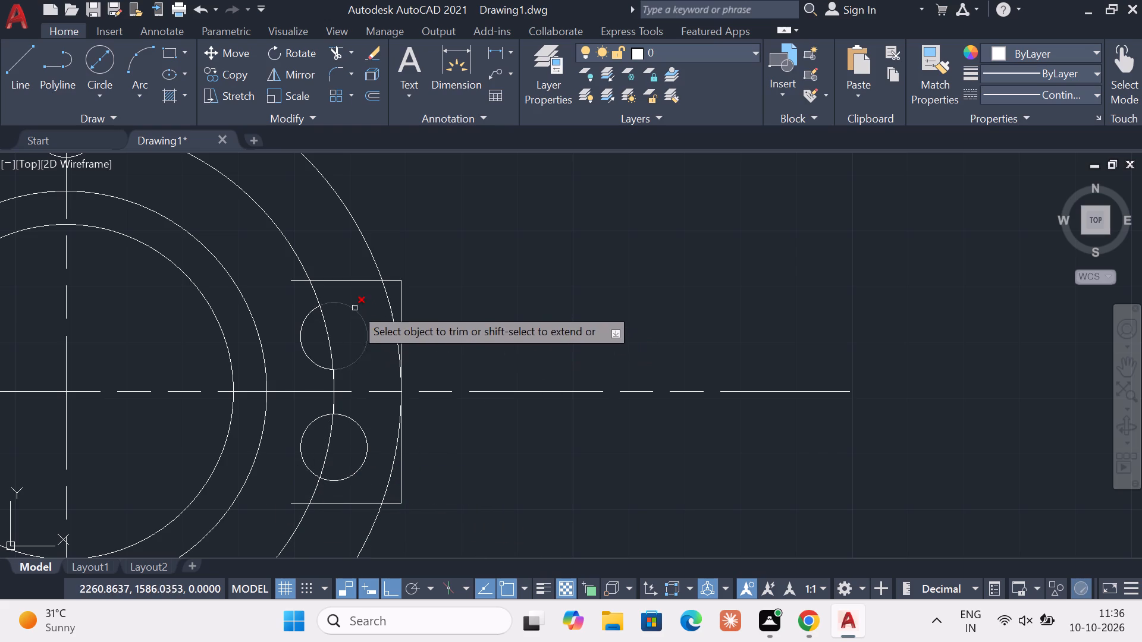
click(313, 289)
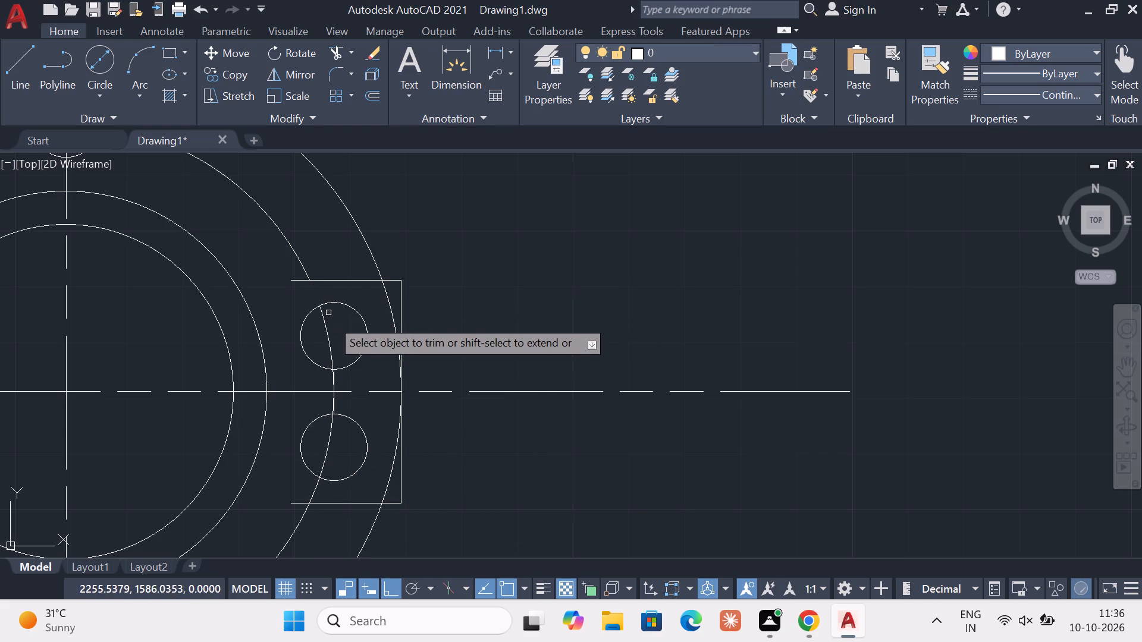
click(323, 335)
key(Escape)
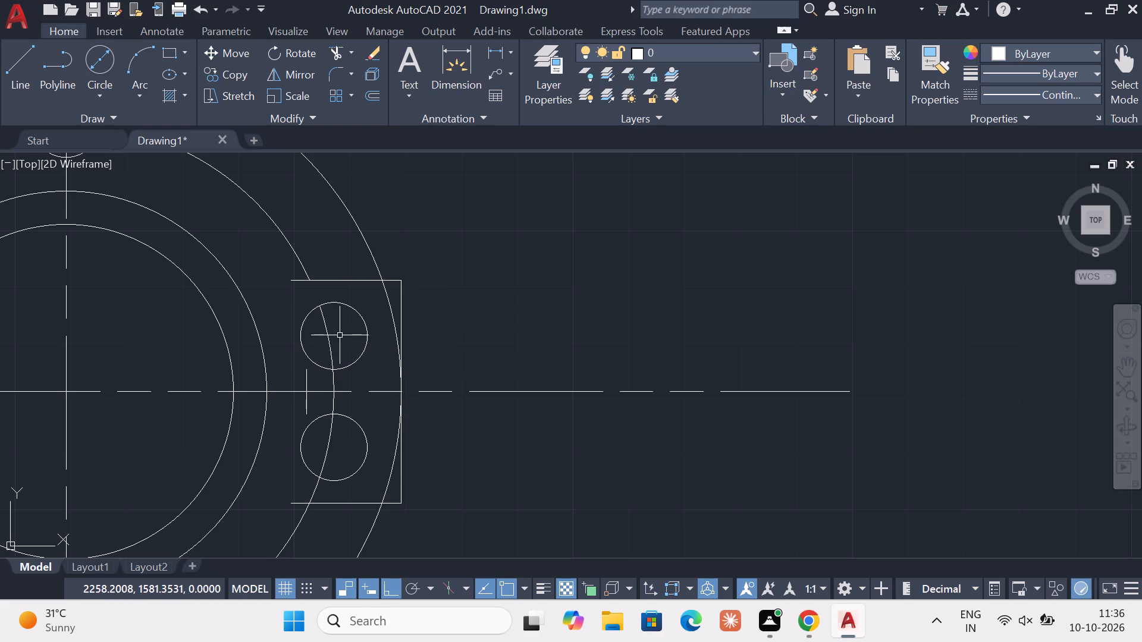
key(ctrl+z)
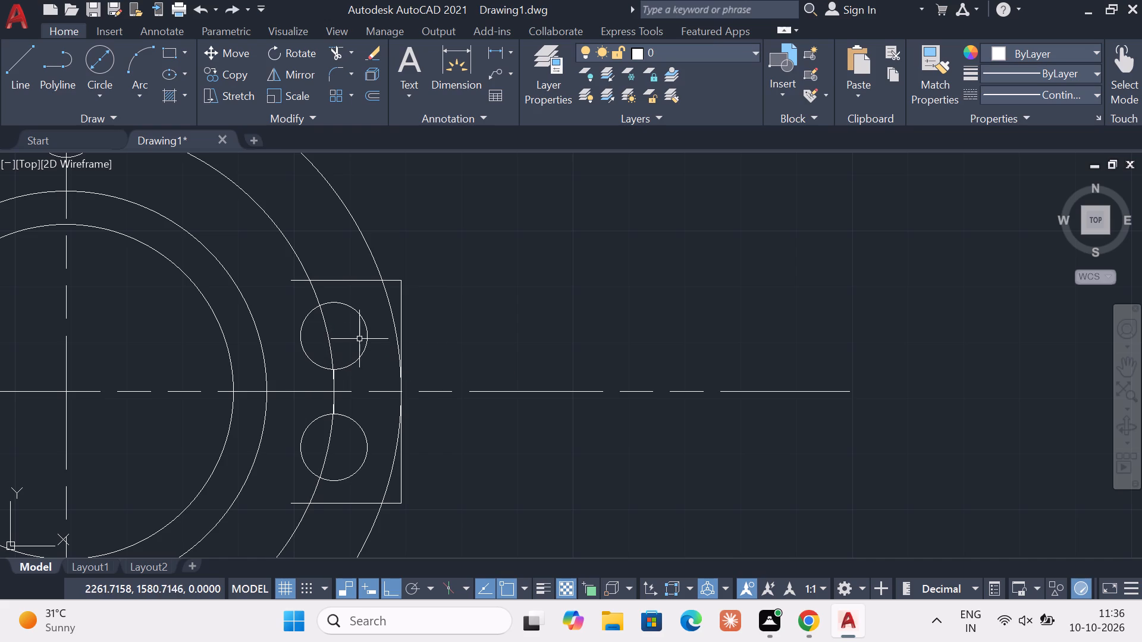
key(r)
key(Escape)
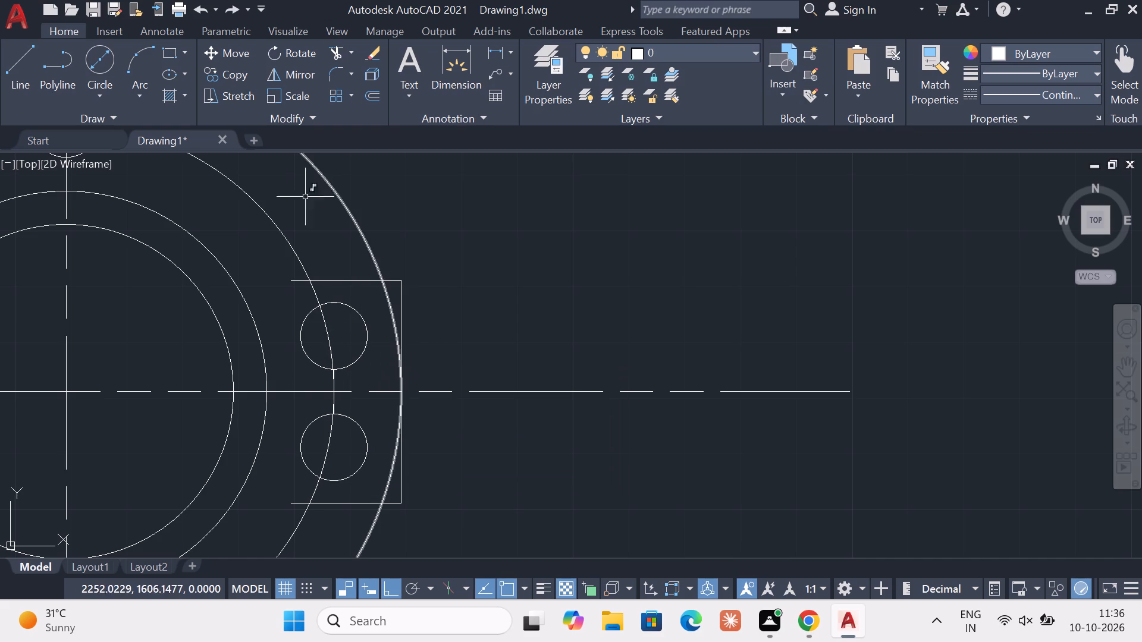
Trim the ring's outline arc and the leftover short vertical lines inside the right lug, including the portions crossing its two holes.
click(342, 54)
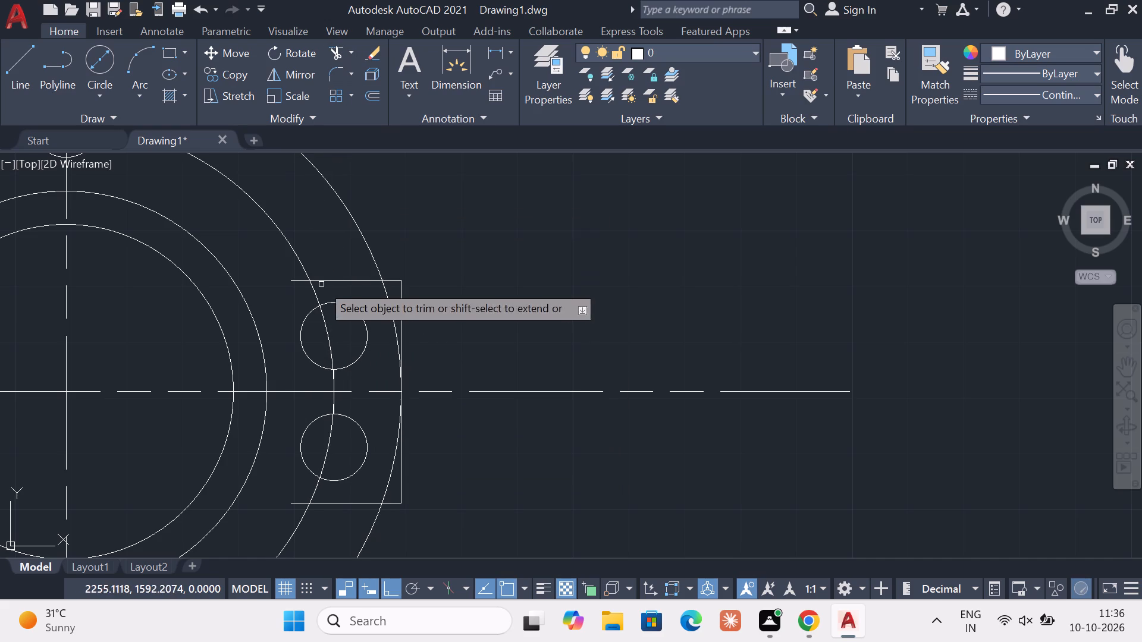
click(316, 295)
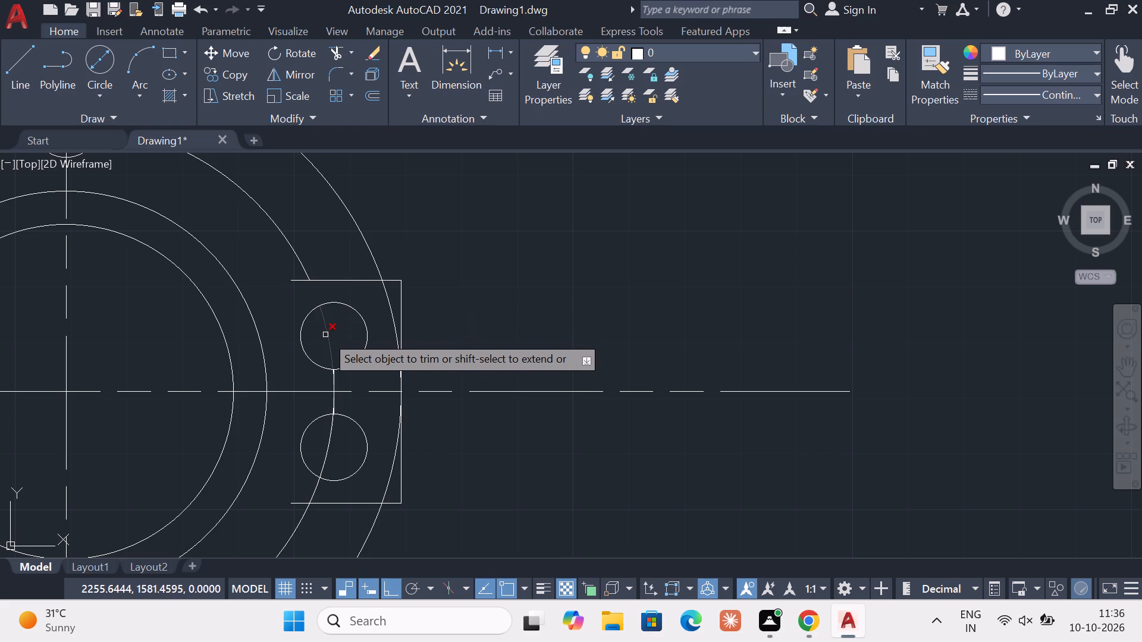
click(325, 335)
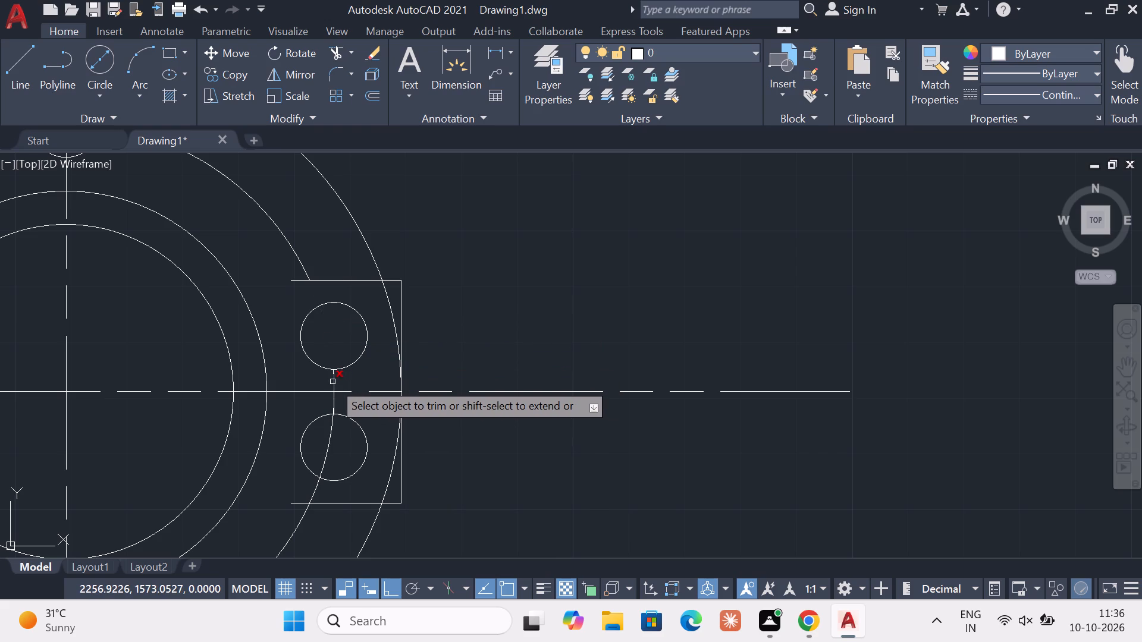
click(332, 382)
scroll(347, 382, up, 3)
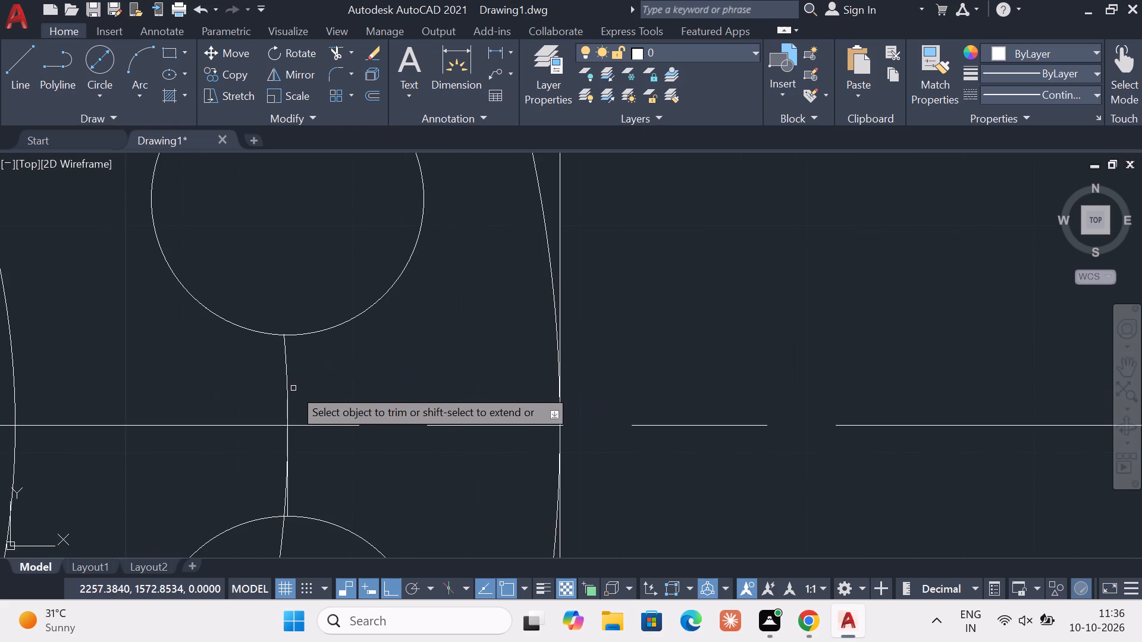
click(286, 392)
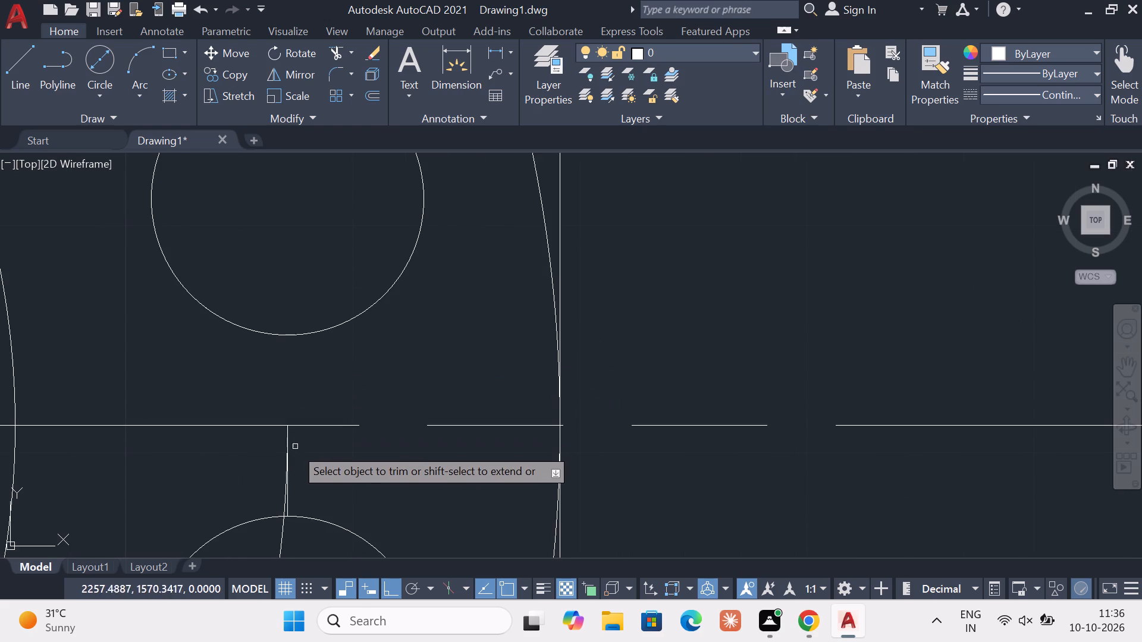
click(290, 451)
click(287, 461)
scroll(291, 455, down, 2)
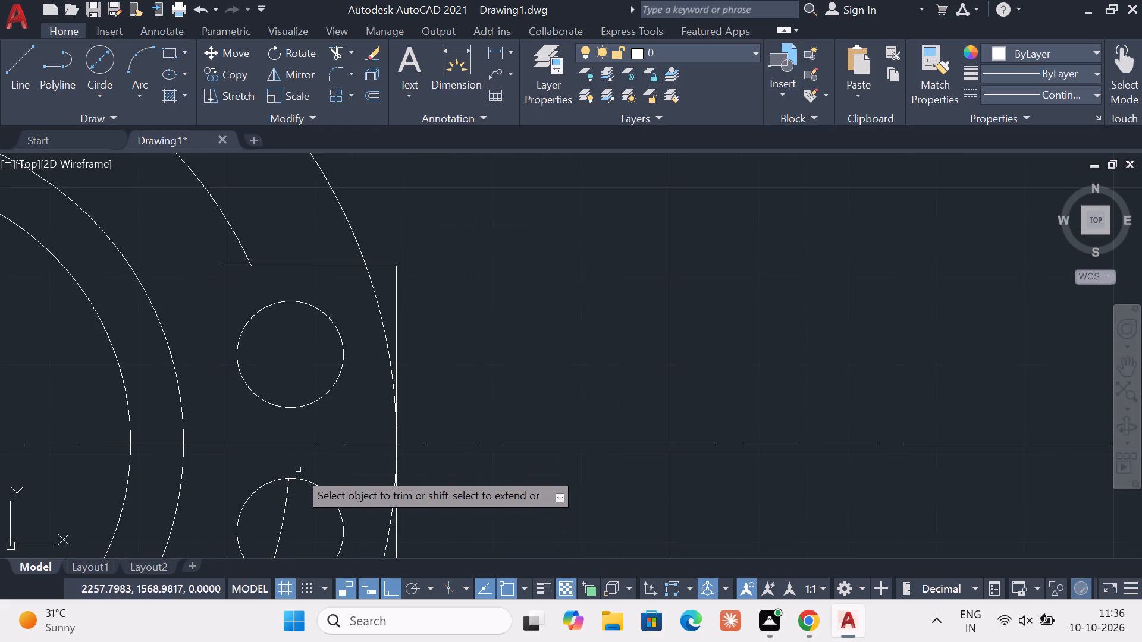
click(285, 493)
scroll(287, 444, down, 2)
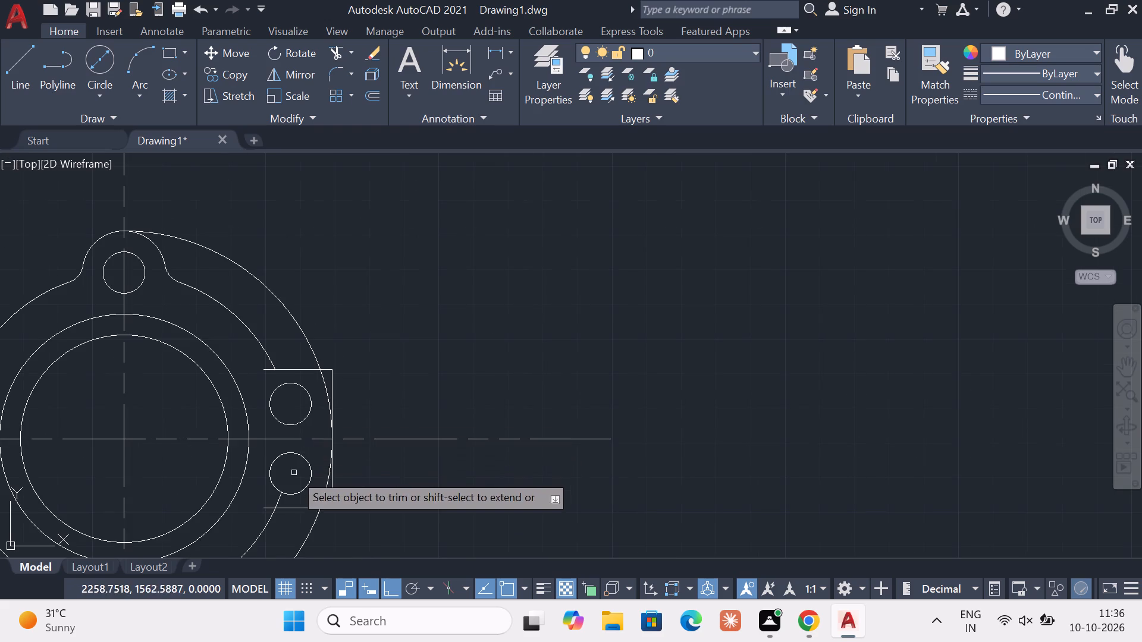
scroll(285, 501, up, 2)
click(264, 505)
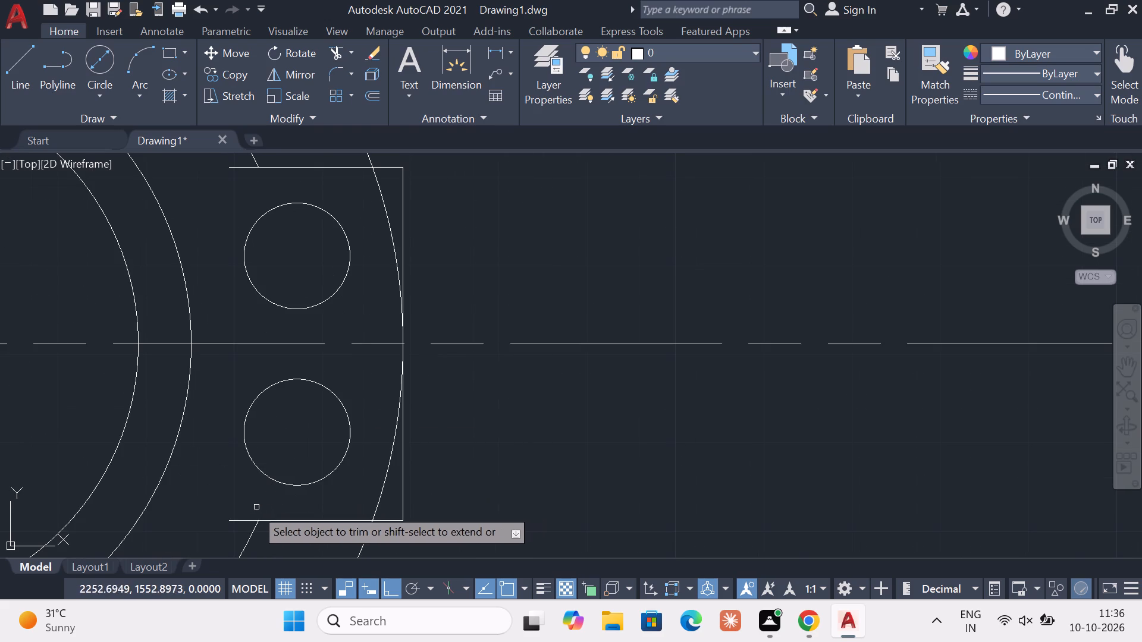
Trim the ends of the right lug's two horizontal edges that overhang inside the ring's outline.
click(244, 520)
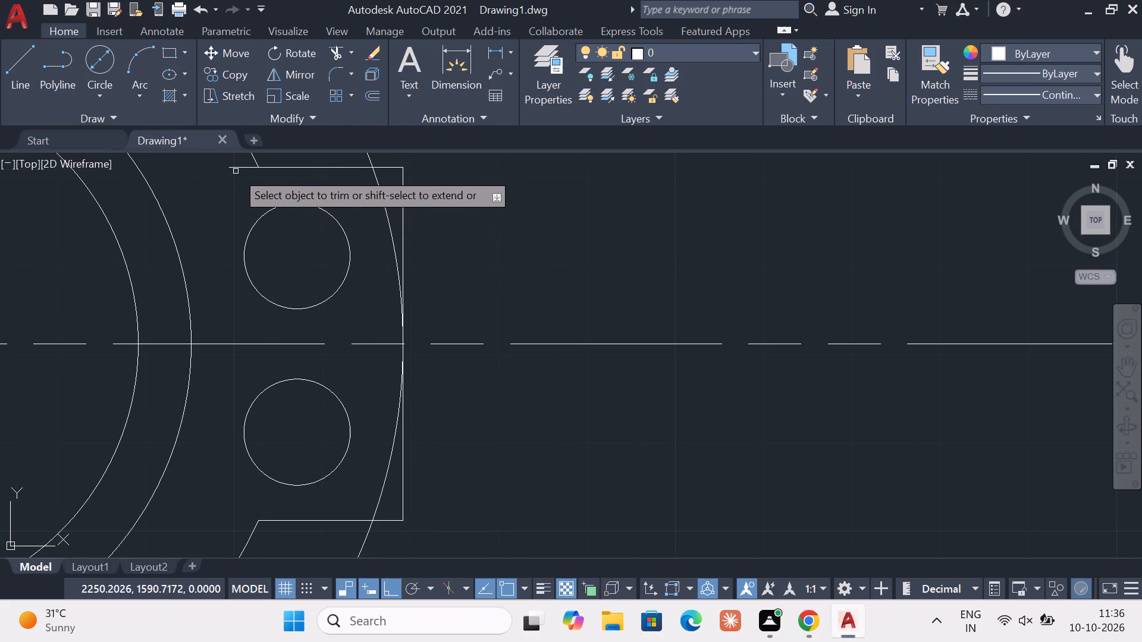
click(238, 166)
Trim away the remaining radius-60 construction arcs inside, below and above the right lug.
click(387, 211)
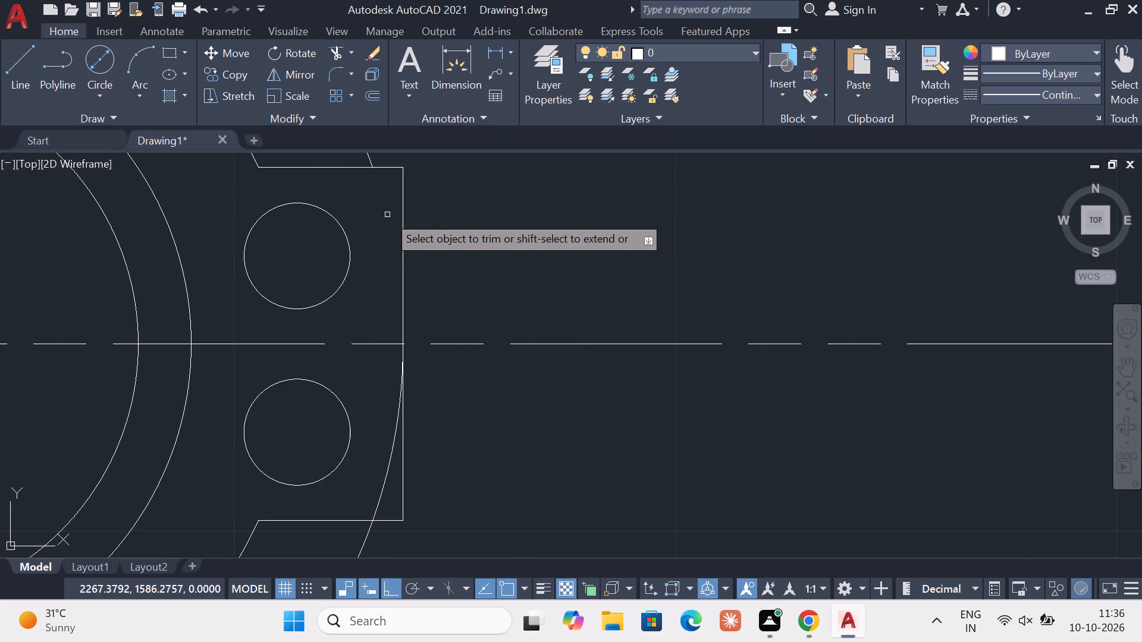
double_click(386, 468)
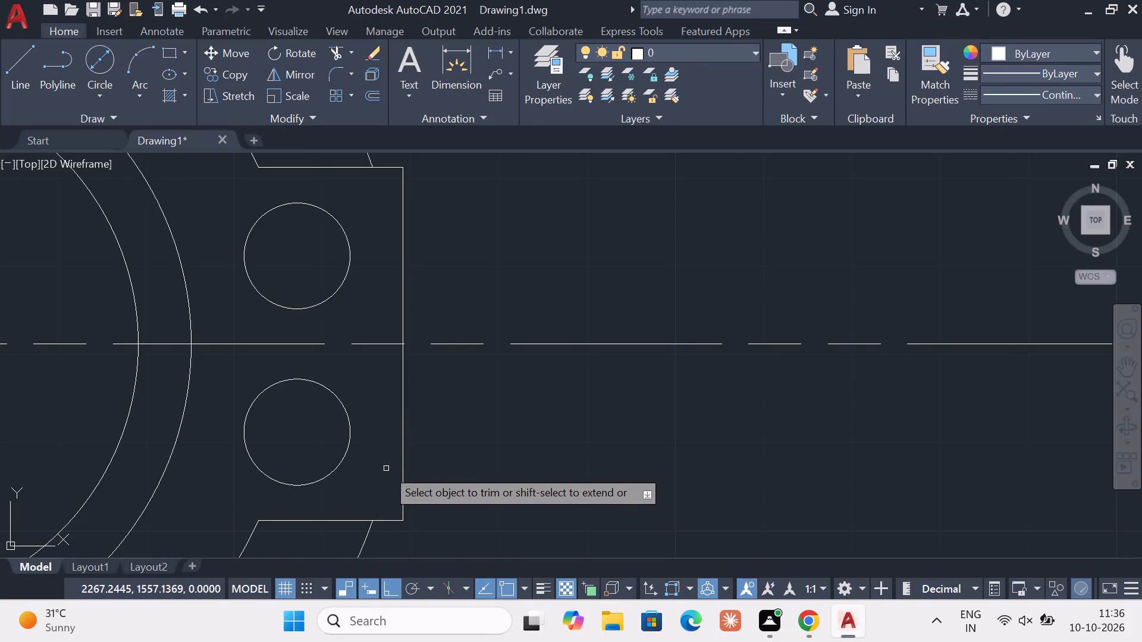
scroll(386, 468, down, 1)
middle_drag(386, 468, 382, 382)
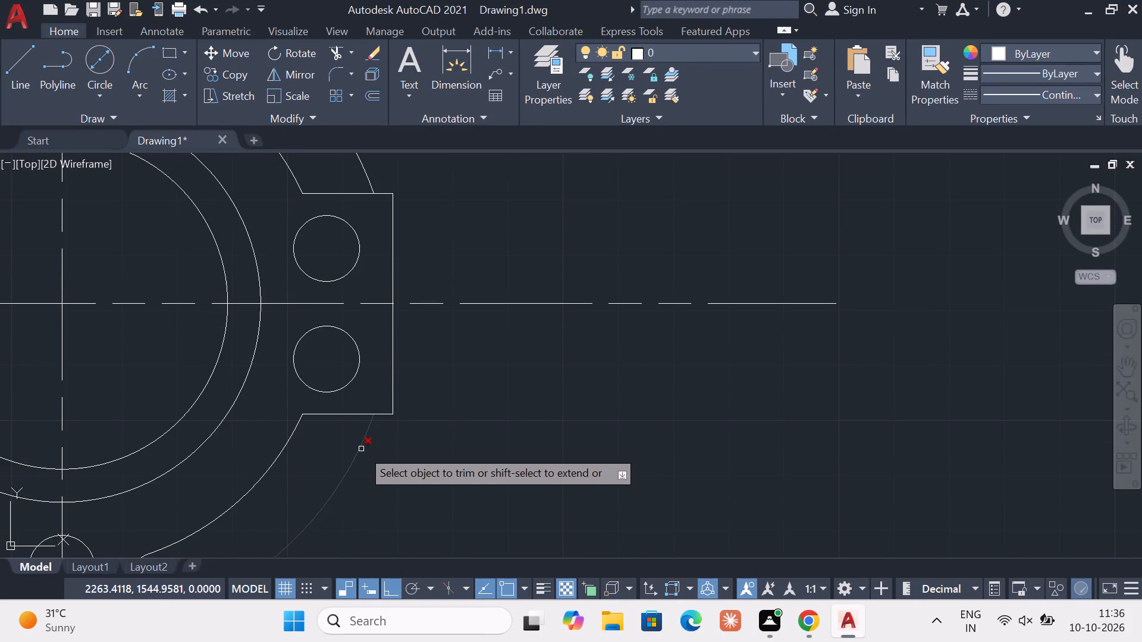
double_click(361, 449)
middle_drag(367, 464, 367, 473)
scroll(398, 416, down, 1)
middle_drag(404, 377, 406, 452)
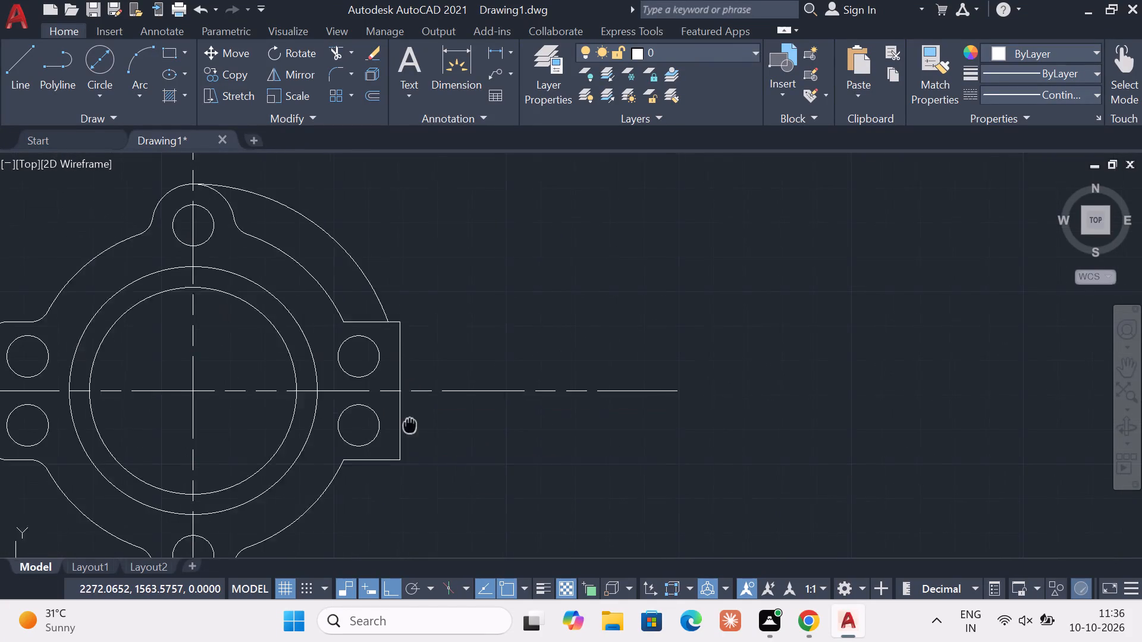
middle_drag(406, 452, 406, 452)
click(368, 323)
key(Escape)
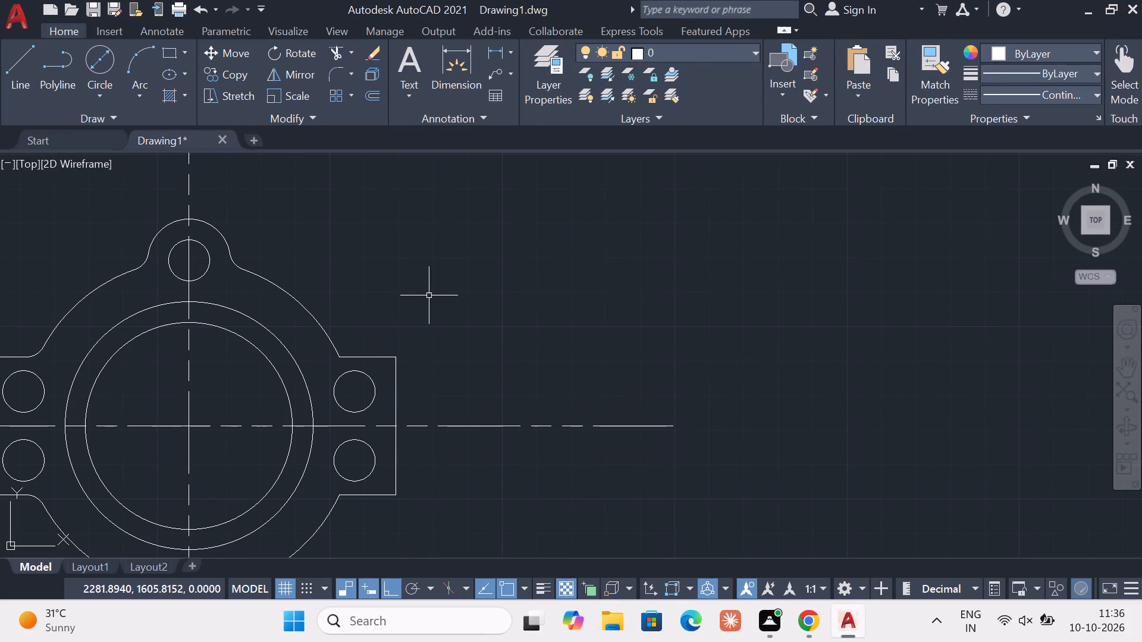
key(Escape)
Fillet the right lug's upper edge where it meets the ring's outline and at its upper outer corner.
click(346, 69)
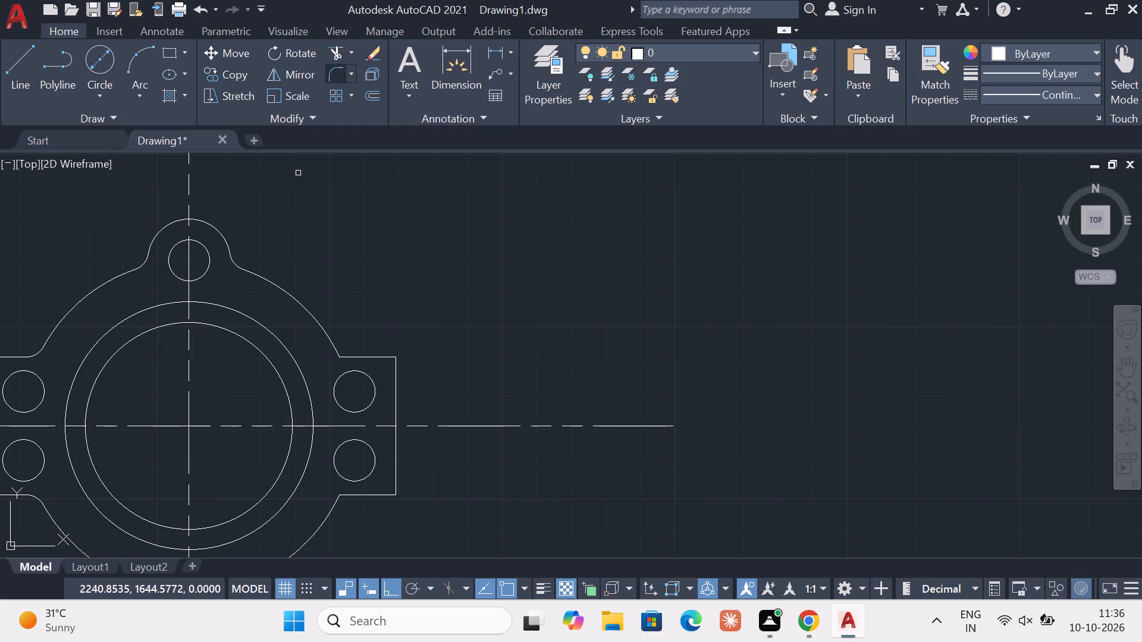
click(336, 348)
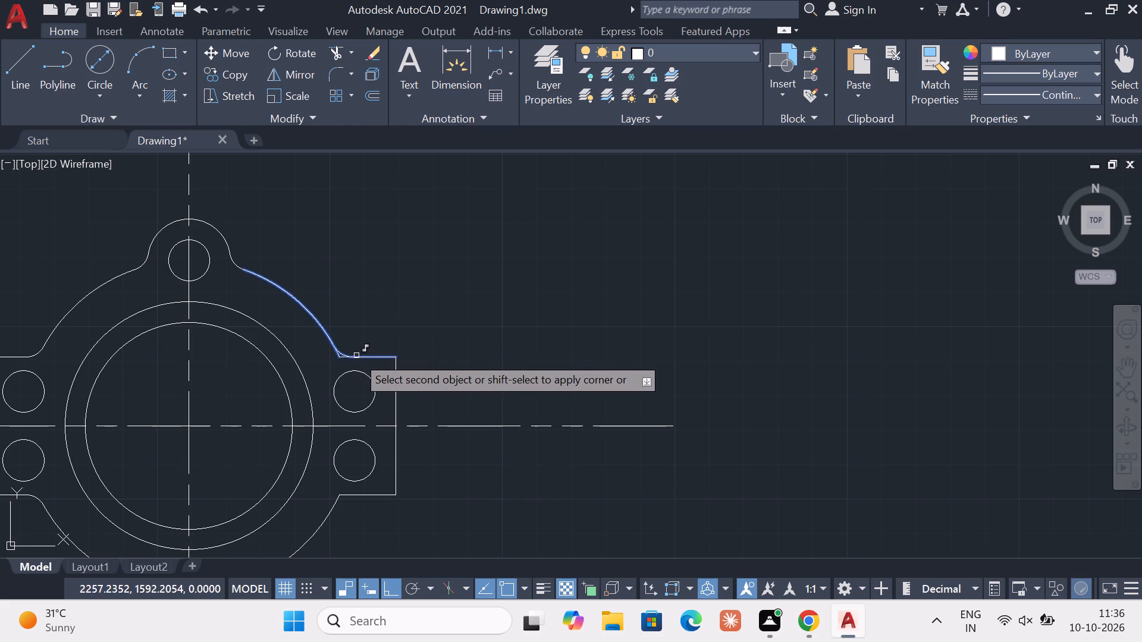
click(357, 357)
click(335, 74)
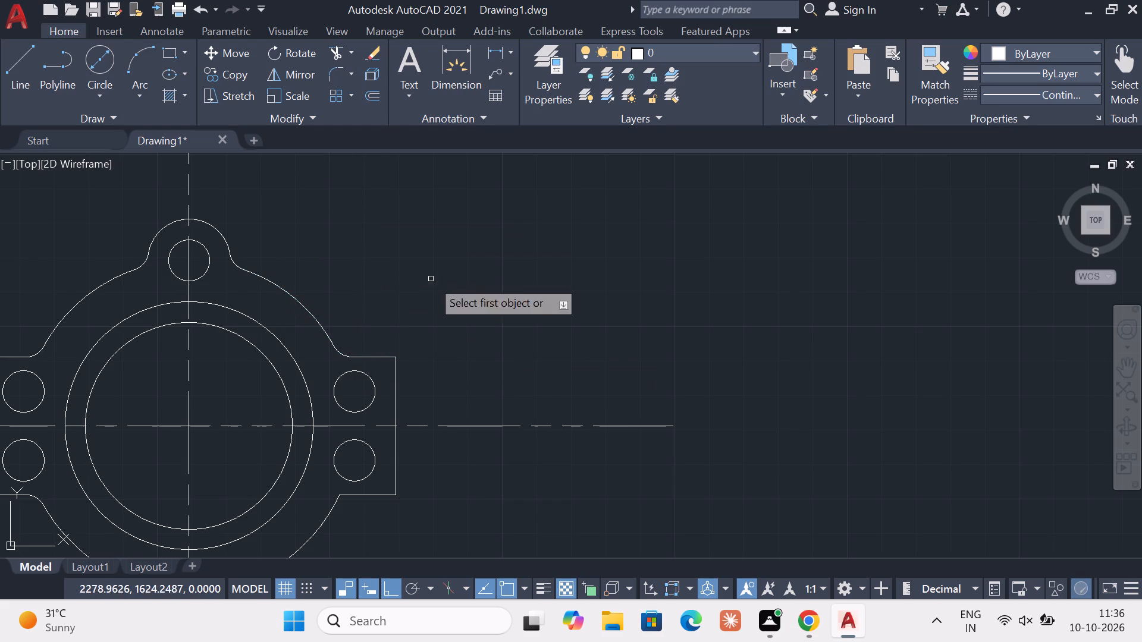
double_click(395, 381)
click(371, 358)
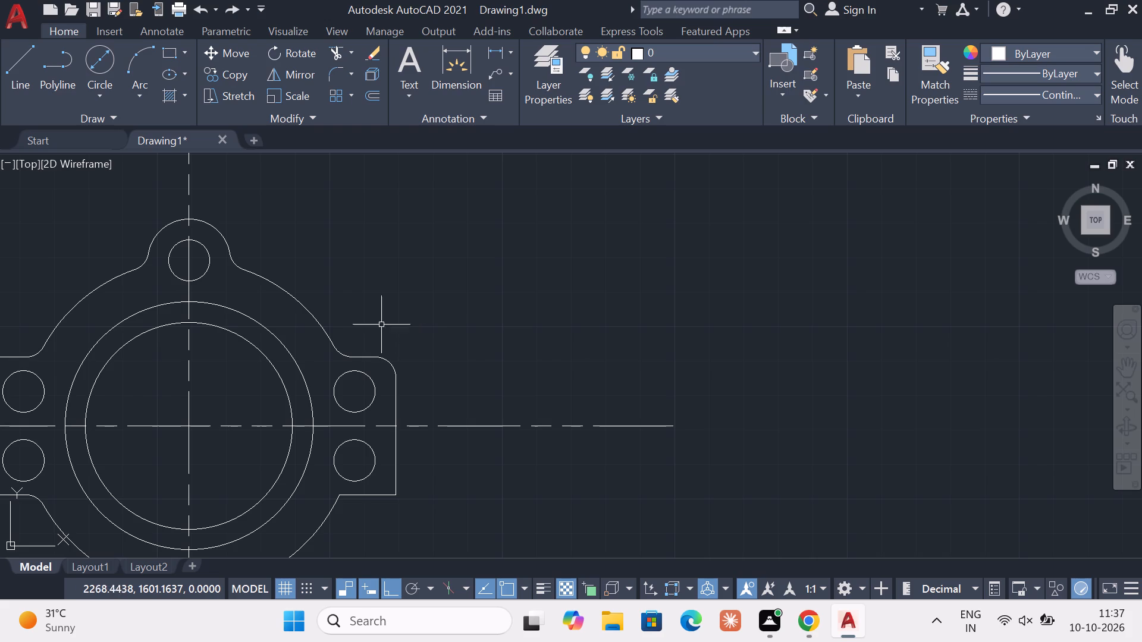
Fillet the right lug's lower outer corner and the junction of its lower edge with the ring's outline.
click(337, 76)
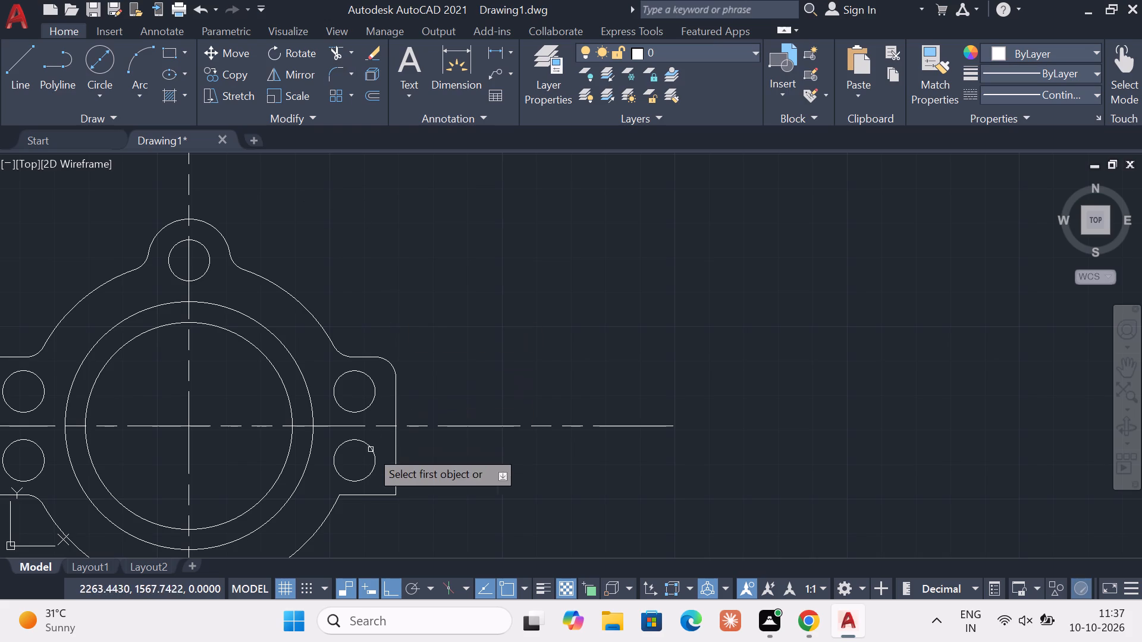
click(371, 496)
click(394, 474)
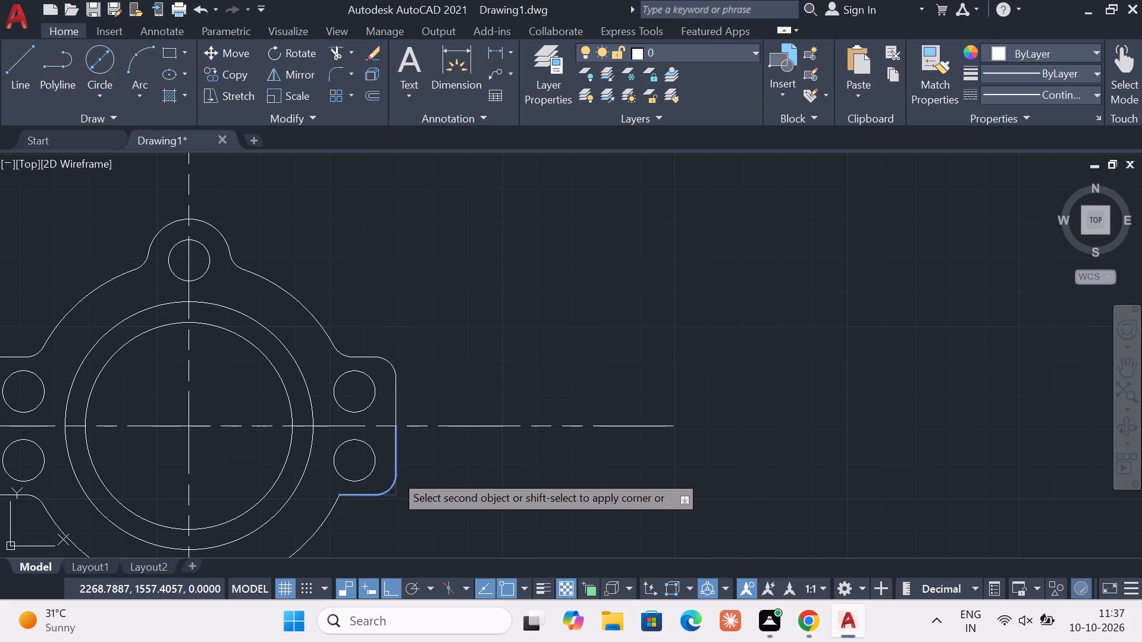
click(338, 73)
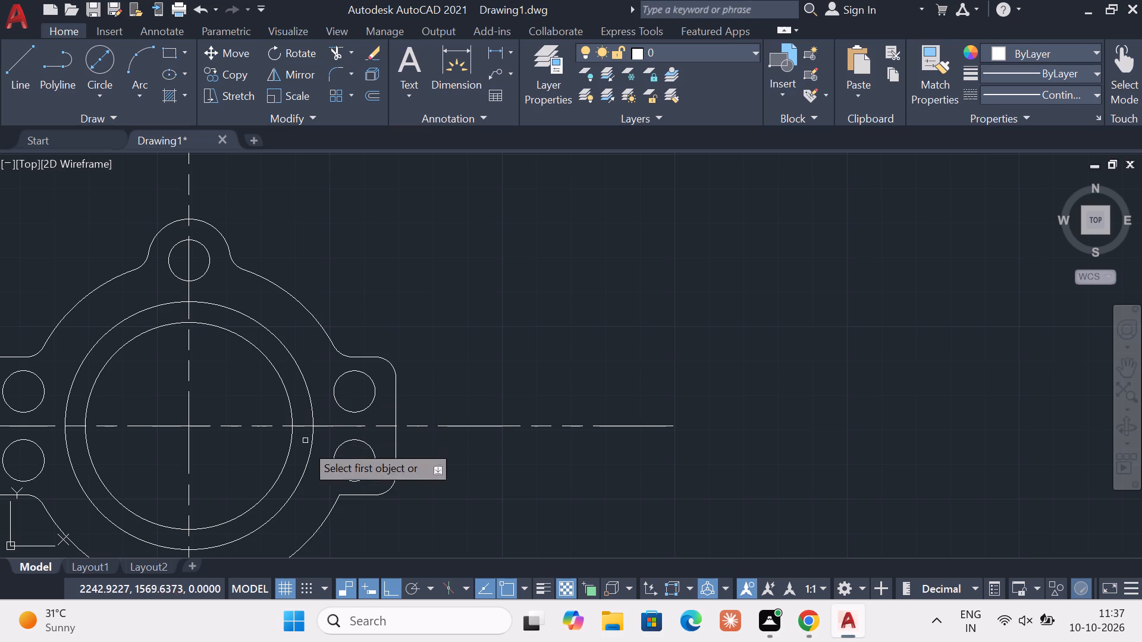
click(328, 510)
click(355, 496)
key(Escape)
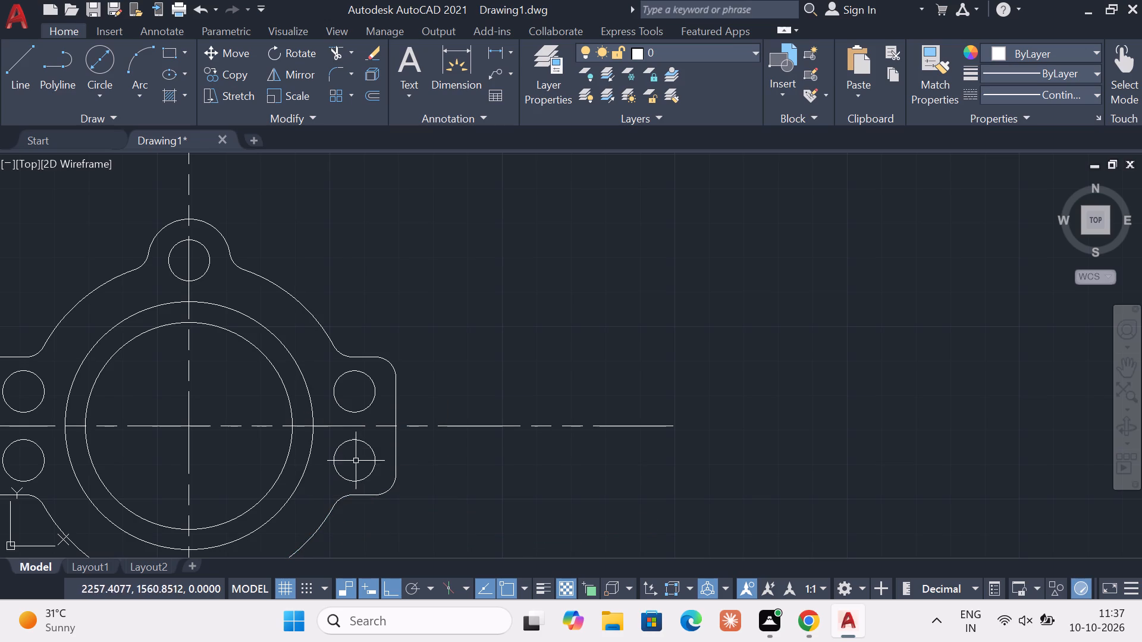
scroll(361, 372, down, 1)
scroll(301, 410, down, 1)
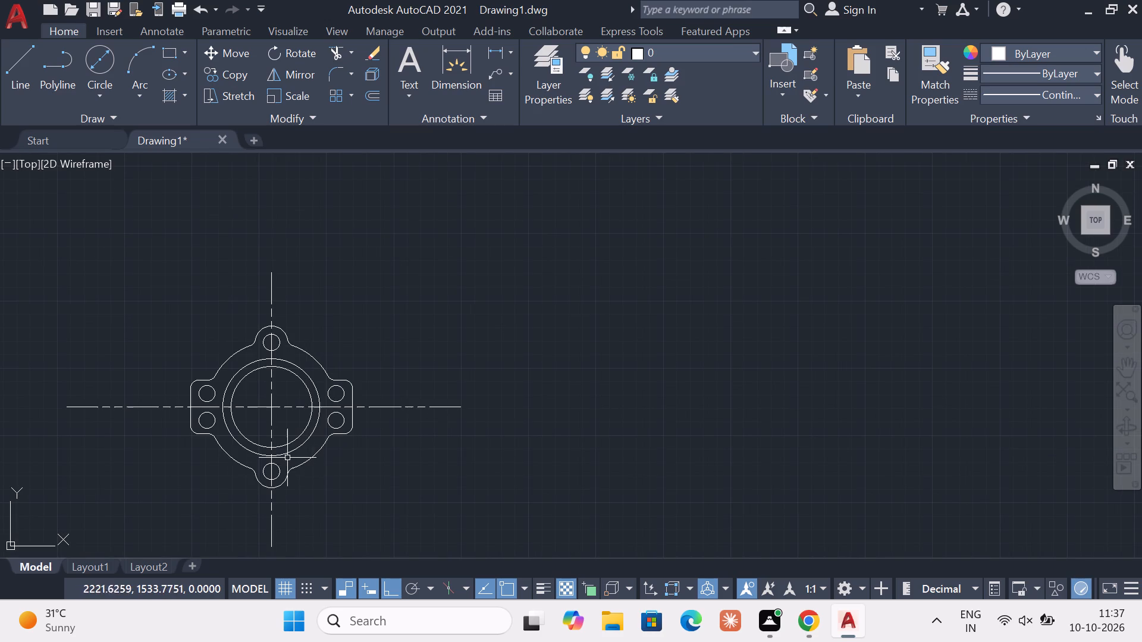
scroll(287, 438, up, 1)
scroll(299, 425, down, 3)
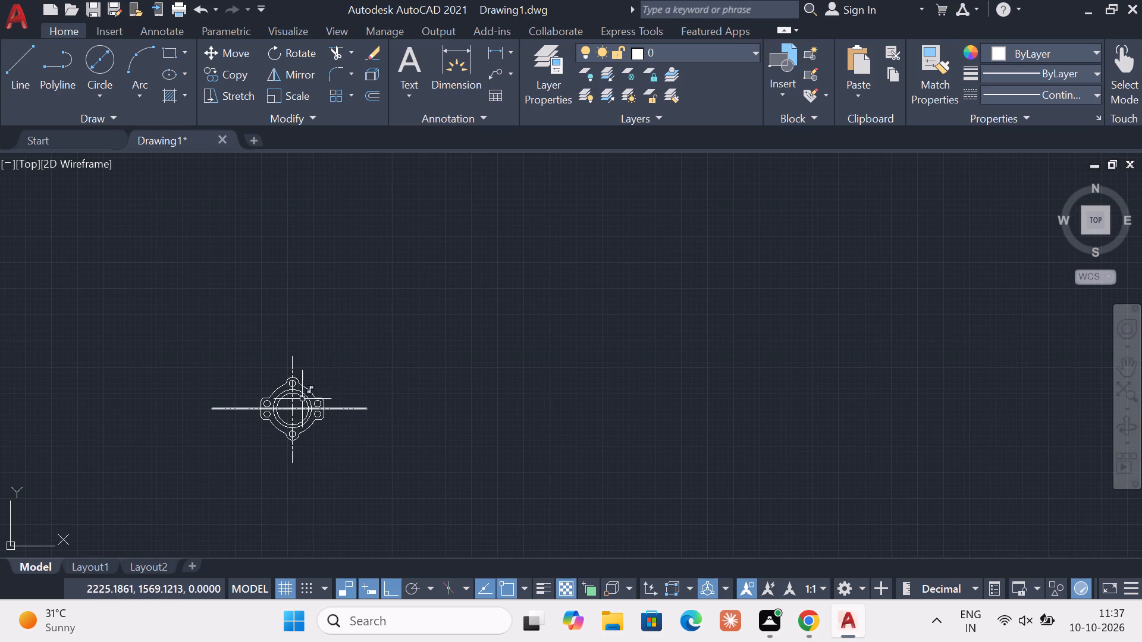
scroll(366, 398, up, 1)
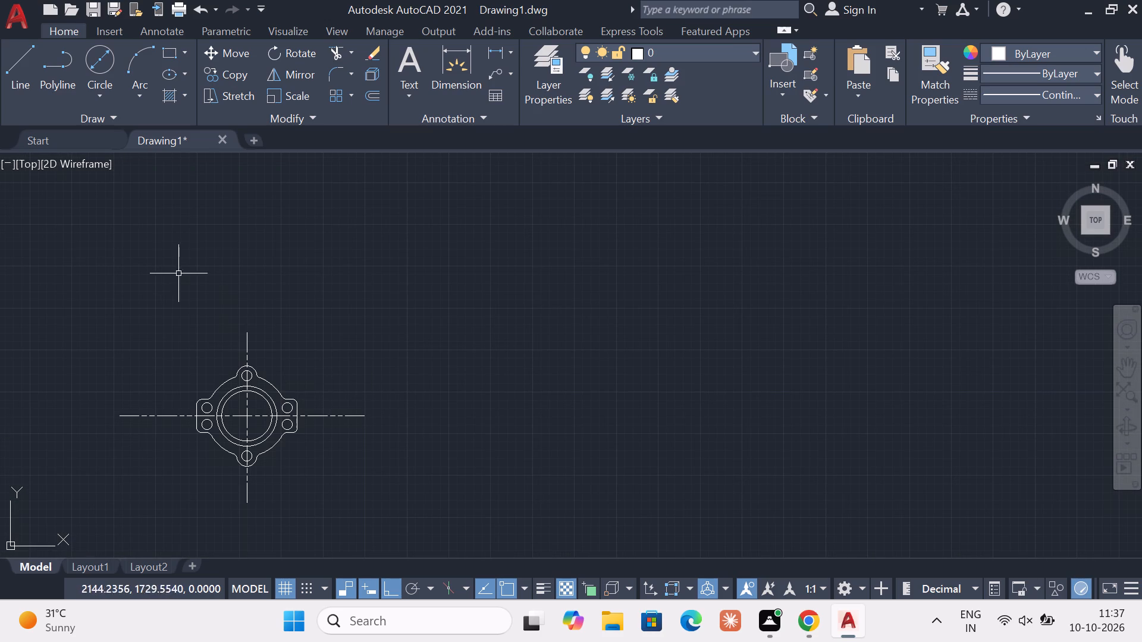
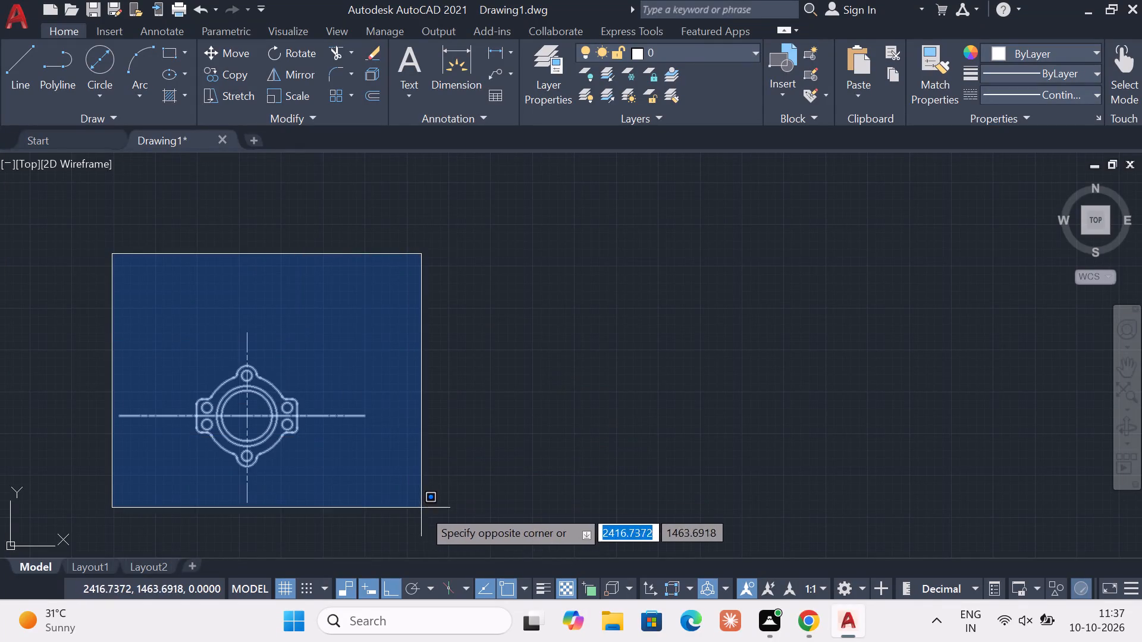
Erase the entire ring-shaped part together with its centre lines, leaving the drawing empty.
click(423, 509)
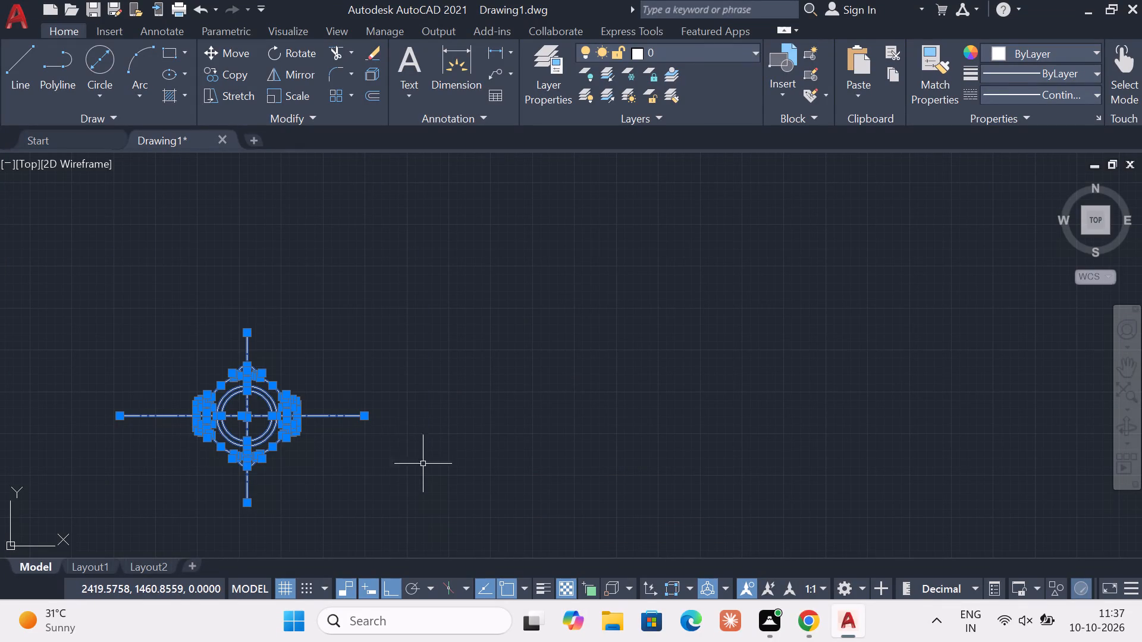
key(Delete)
key(Escape)
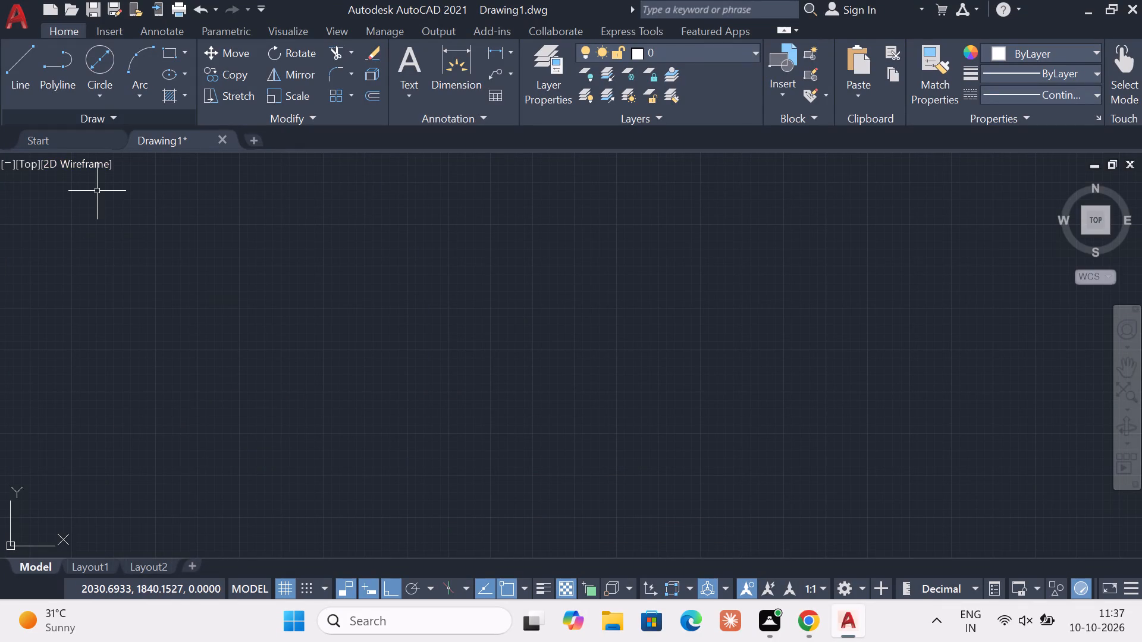
key(Escape)
key(Escape)
key(Escape)
key(Escape)
key(Escape)
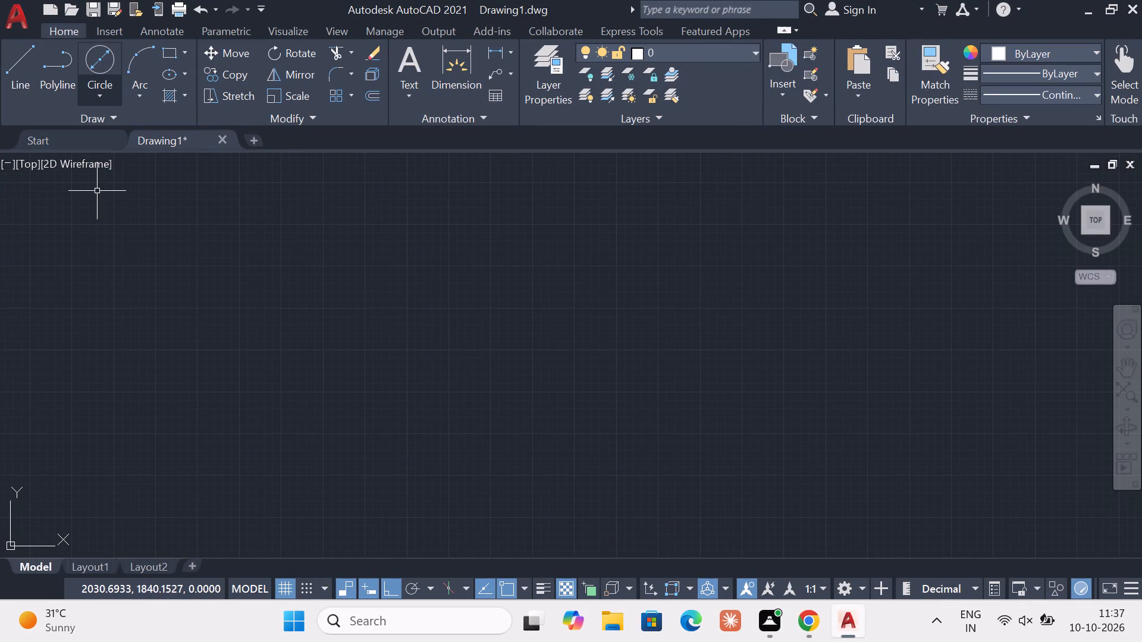
Draw a circle of diameter 72 in the empty drawing area using the Center, Diameter method.
click(108, 85)
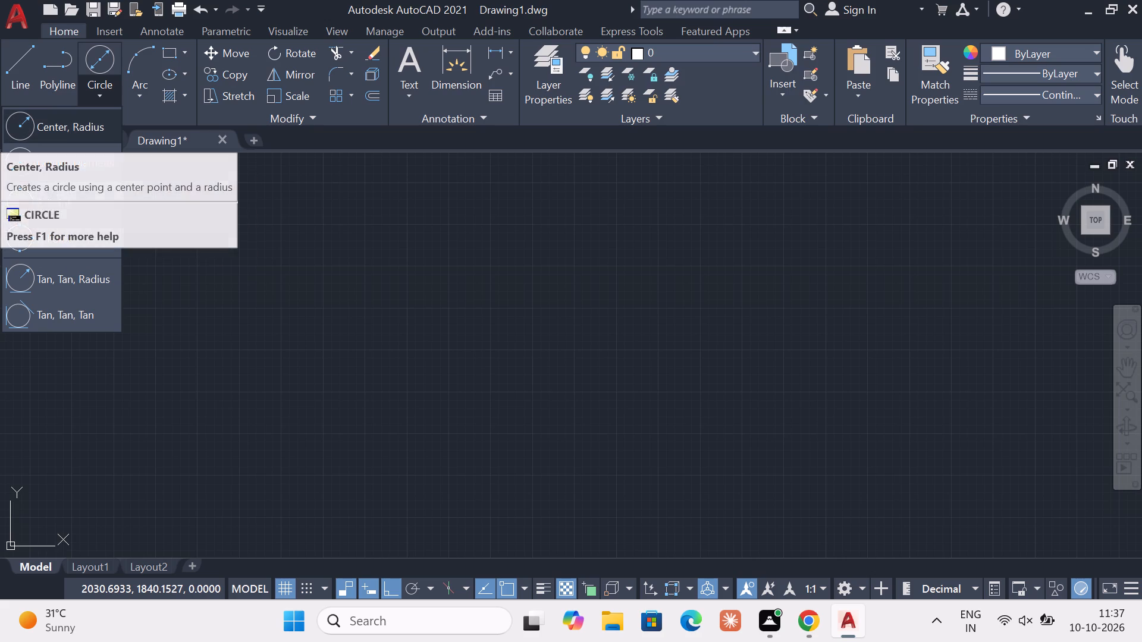
click(72, 157)
click(406, 375)
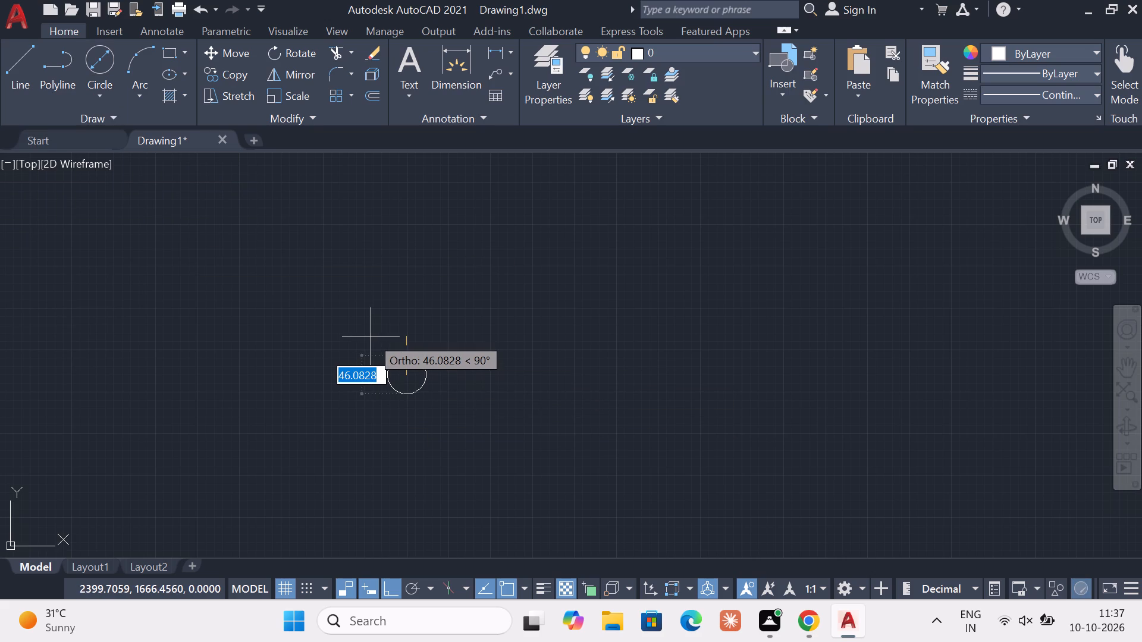
text(72)
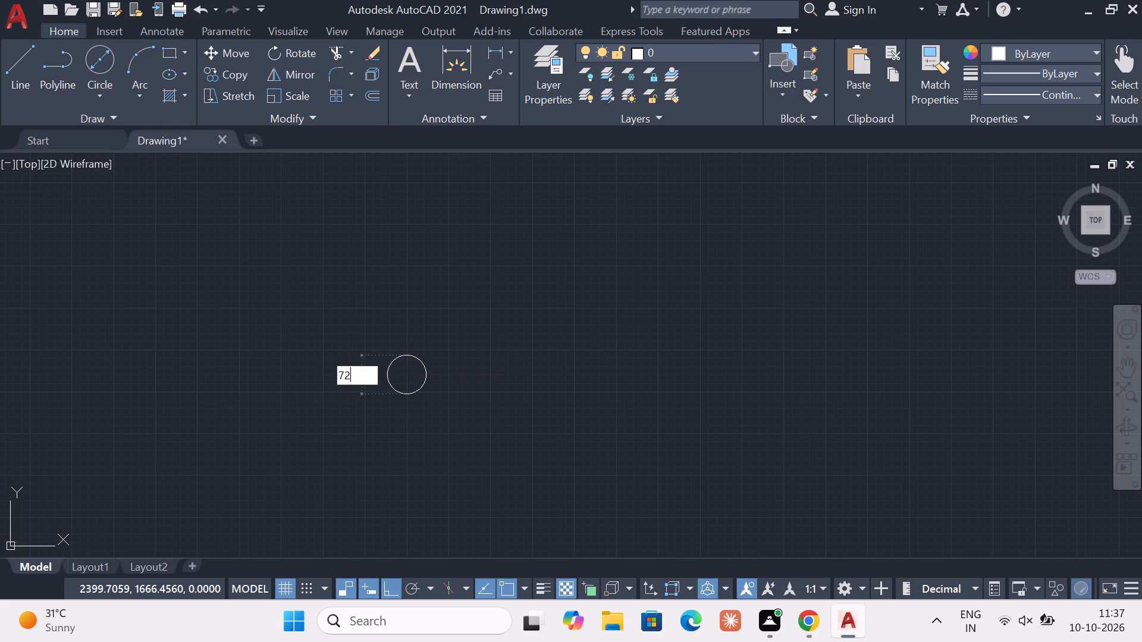
key(Return)
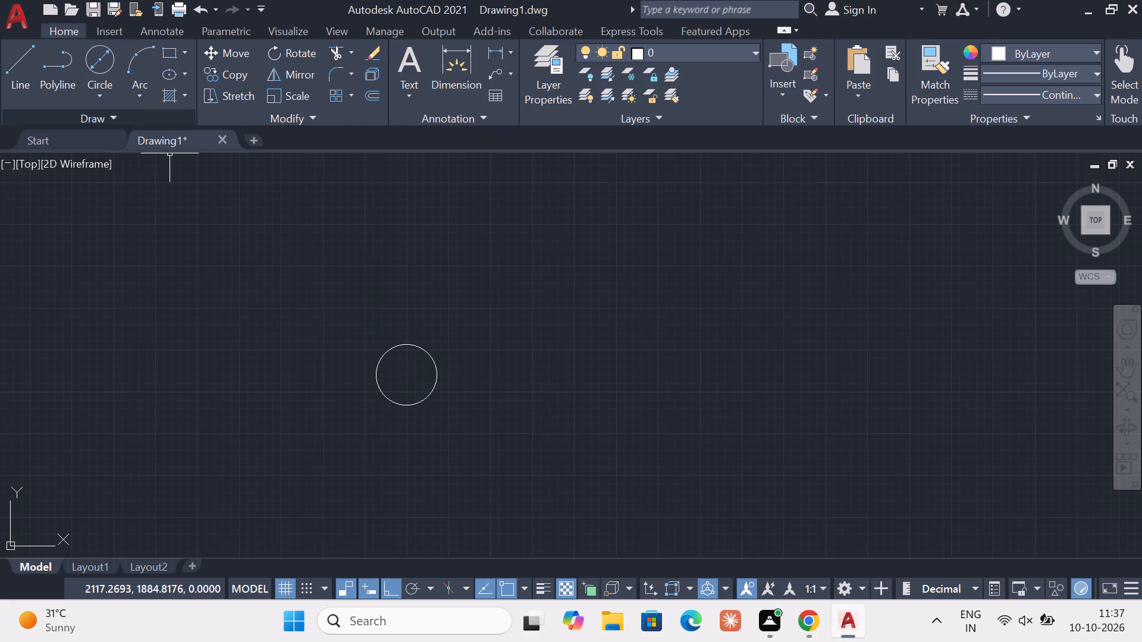
Draw a concentric circle of diameter 60 inside the 72-diameter circle.
click(93, 83)
click(86, 162)
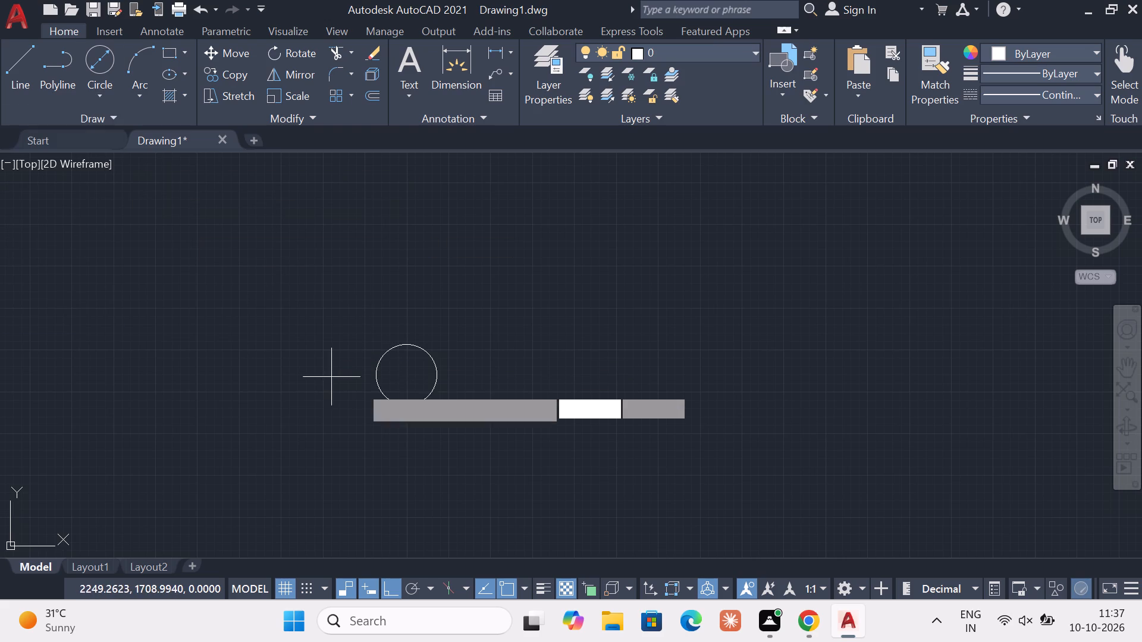
click(402, 374)
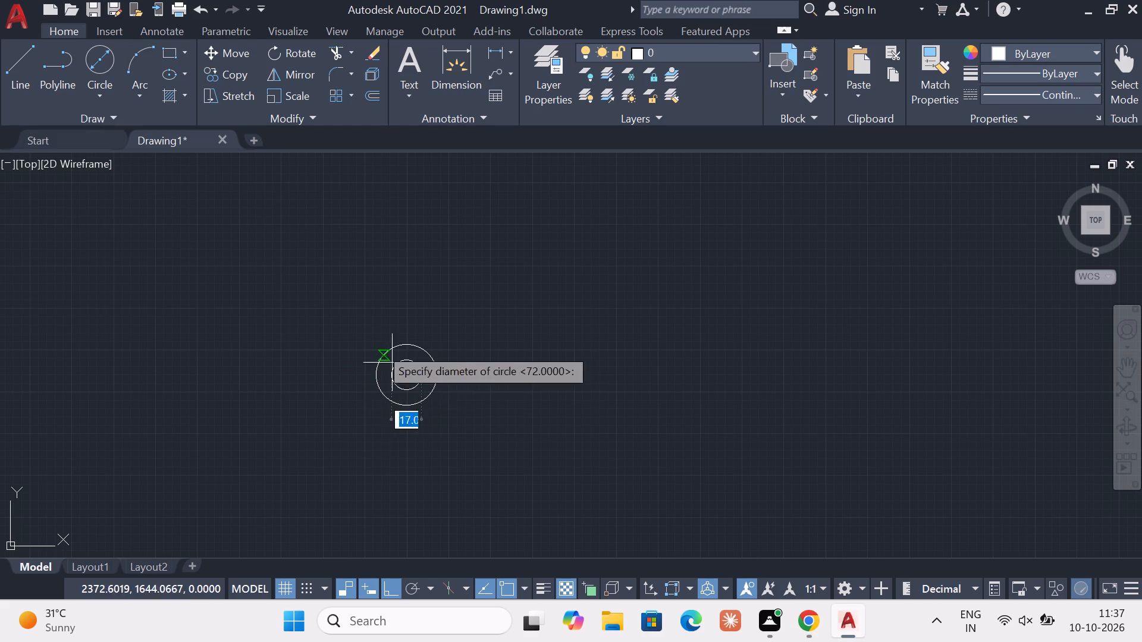
text(60)
key(Return)
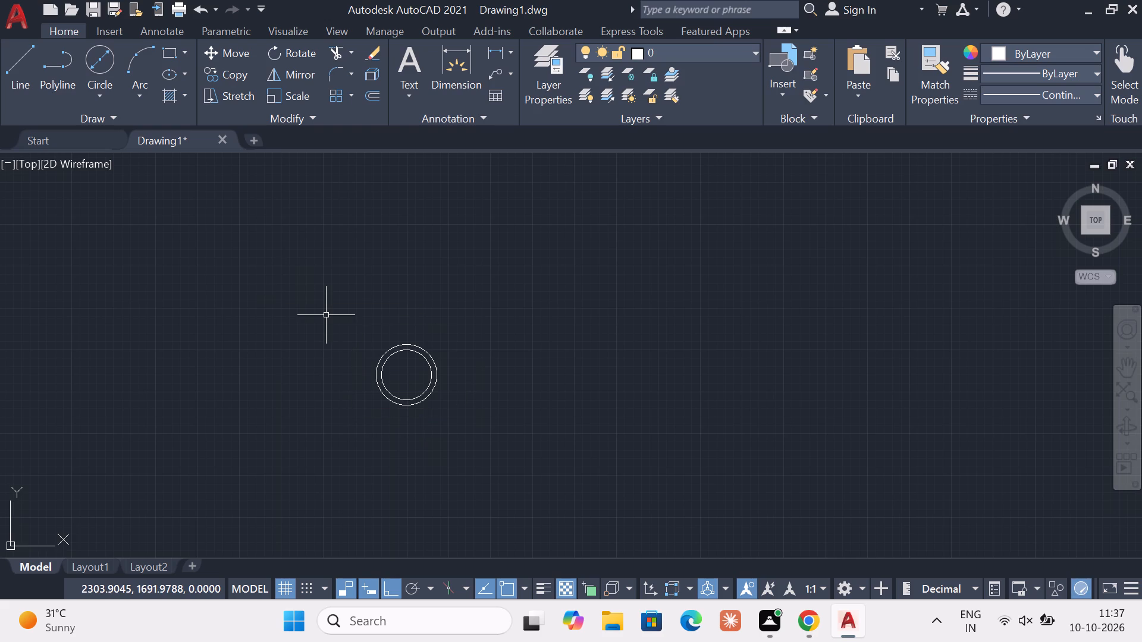
key(Escape)
Set the linetype to ACAD_ISO09W100 and draw vertical and horizontal centre lines between the outer circle's quadrants.
scroll(436, 388, up, 2)
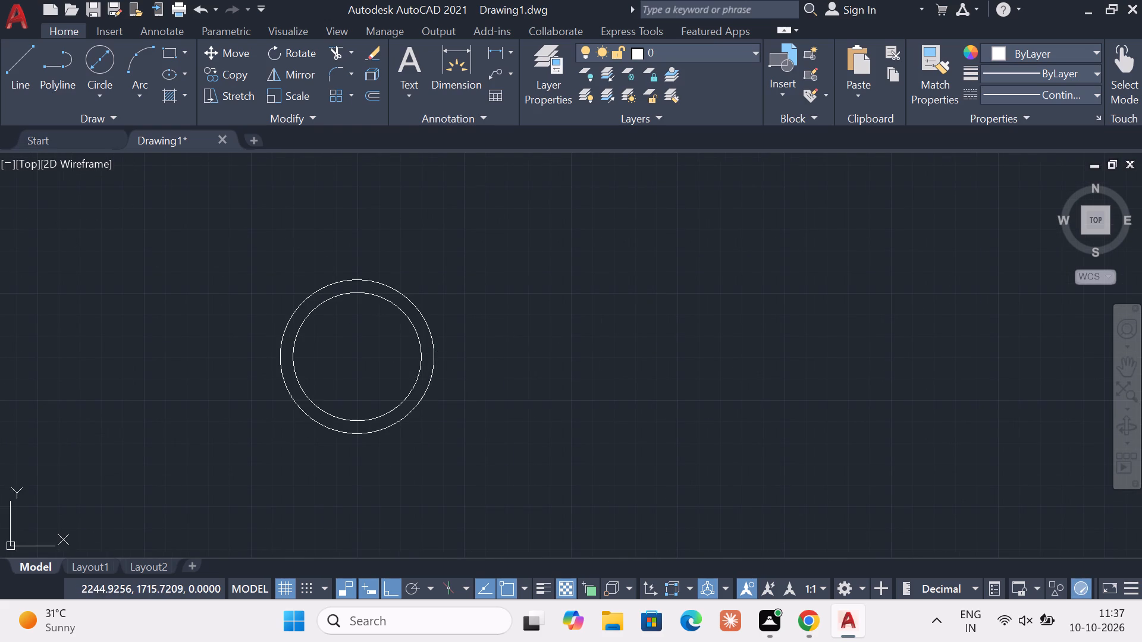
click(1011, 95)
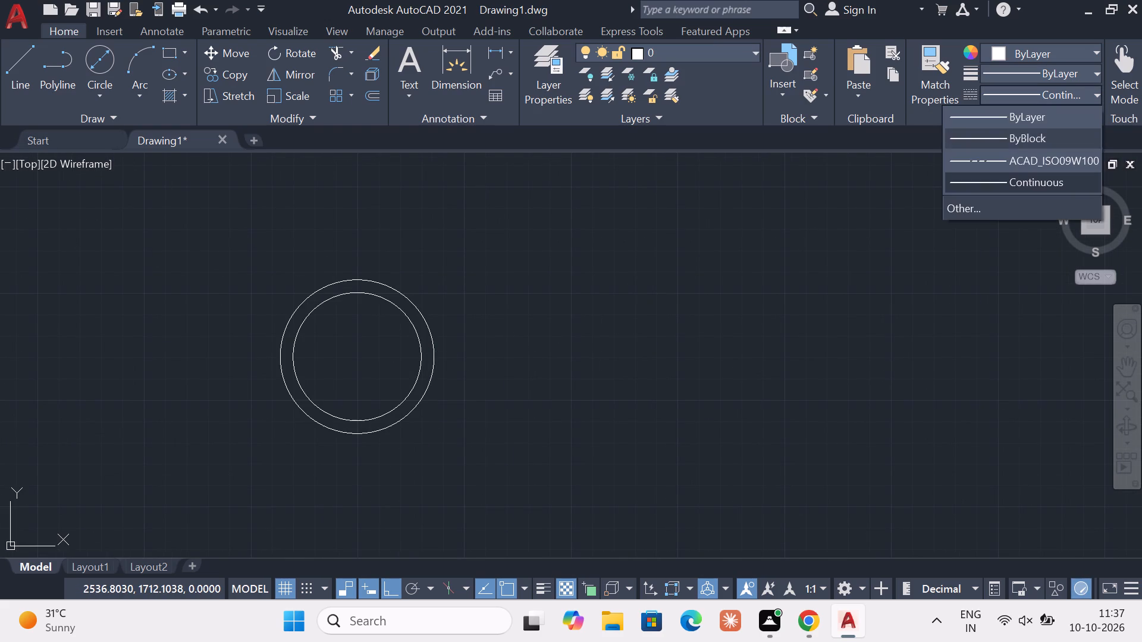
click(1021, 159)
click(30, 66)
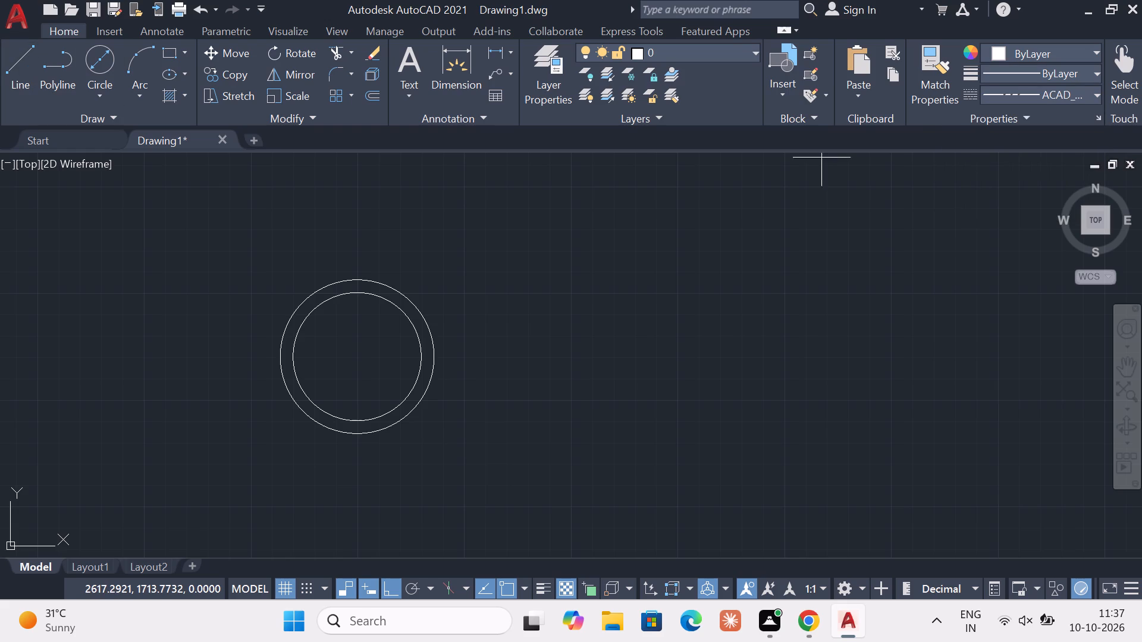
click(357, 281)
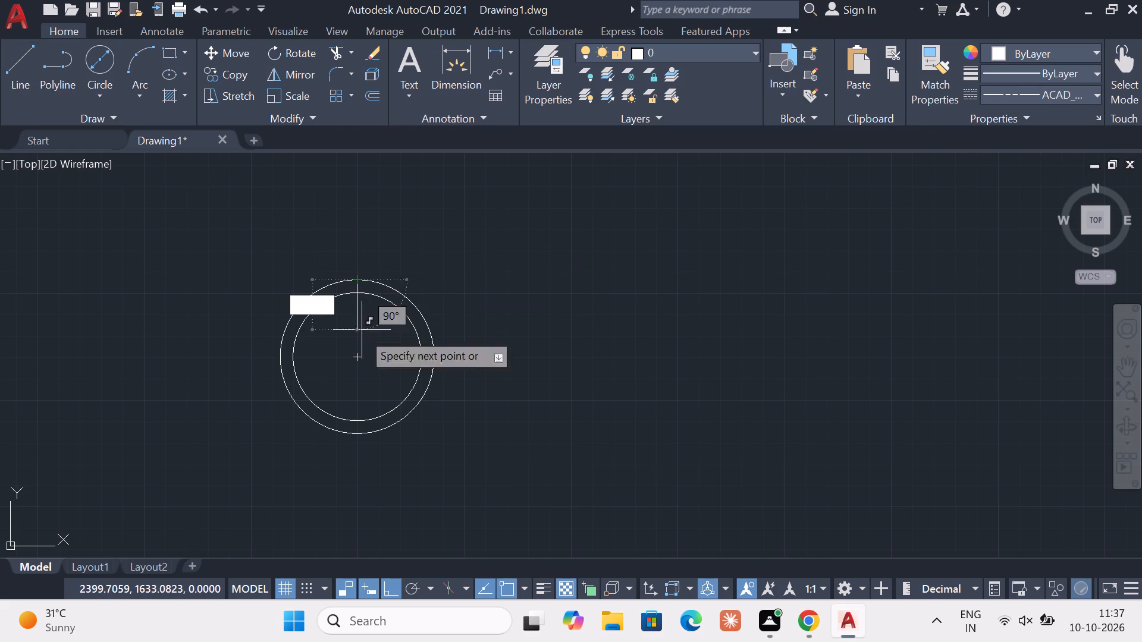
click(355, 436)
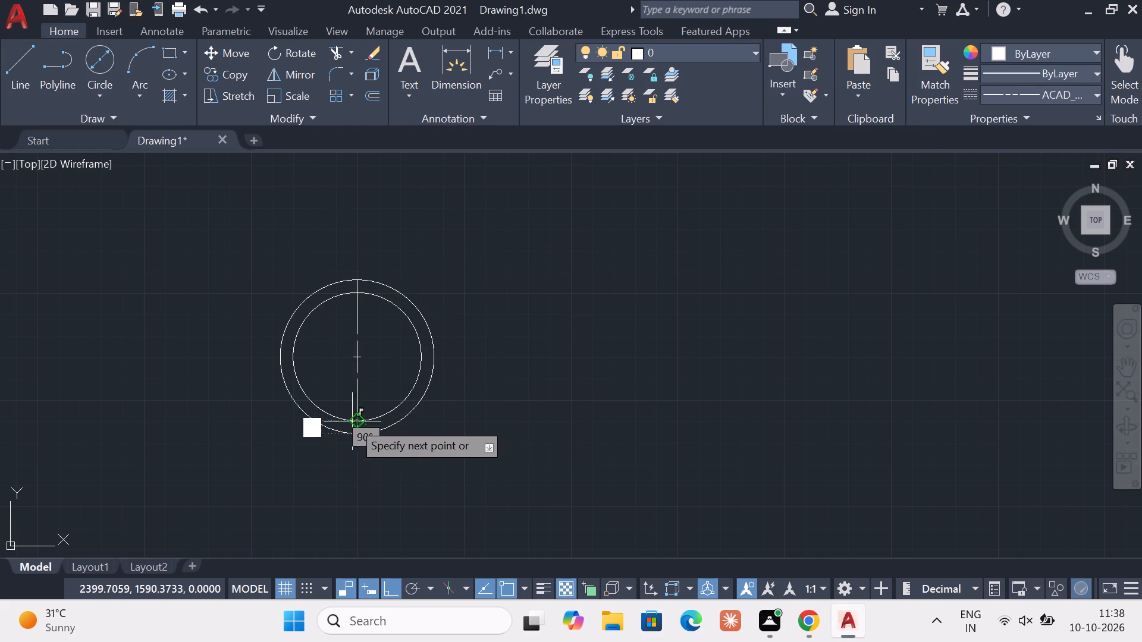
key(Escape)
click(27, 74)
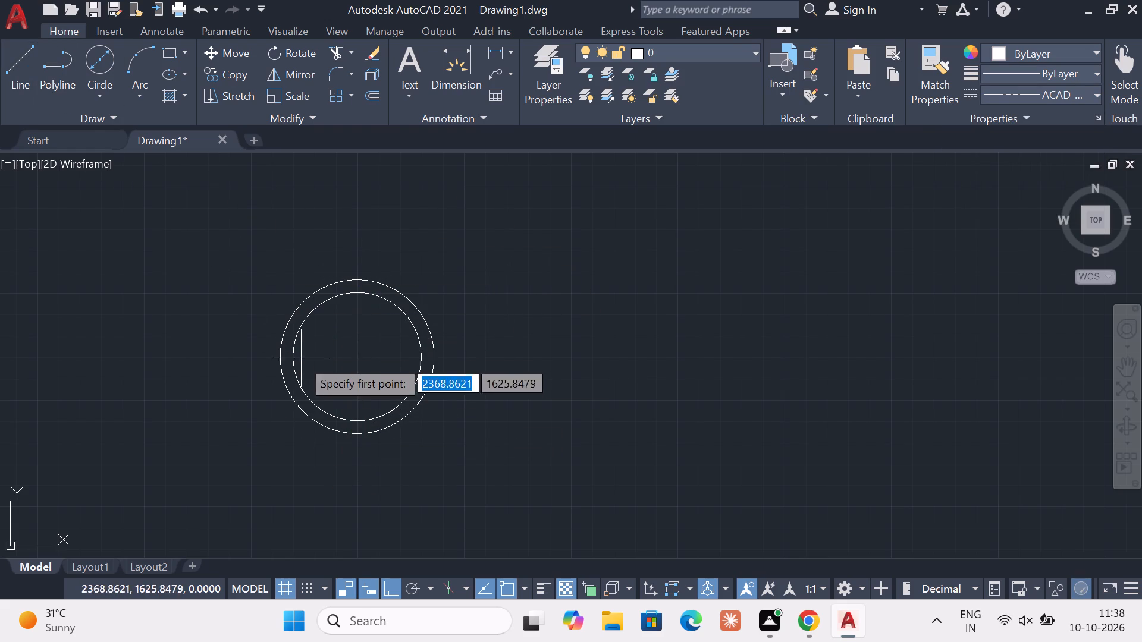
click(283, 356)
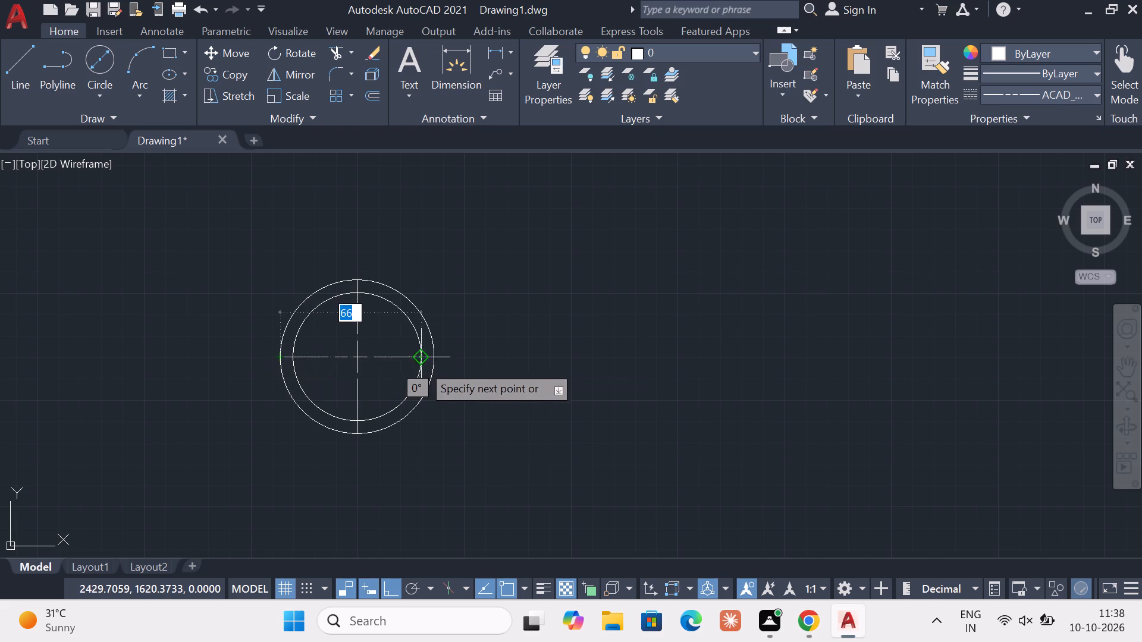
click(434, 359)
key(Escape)
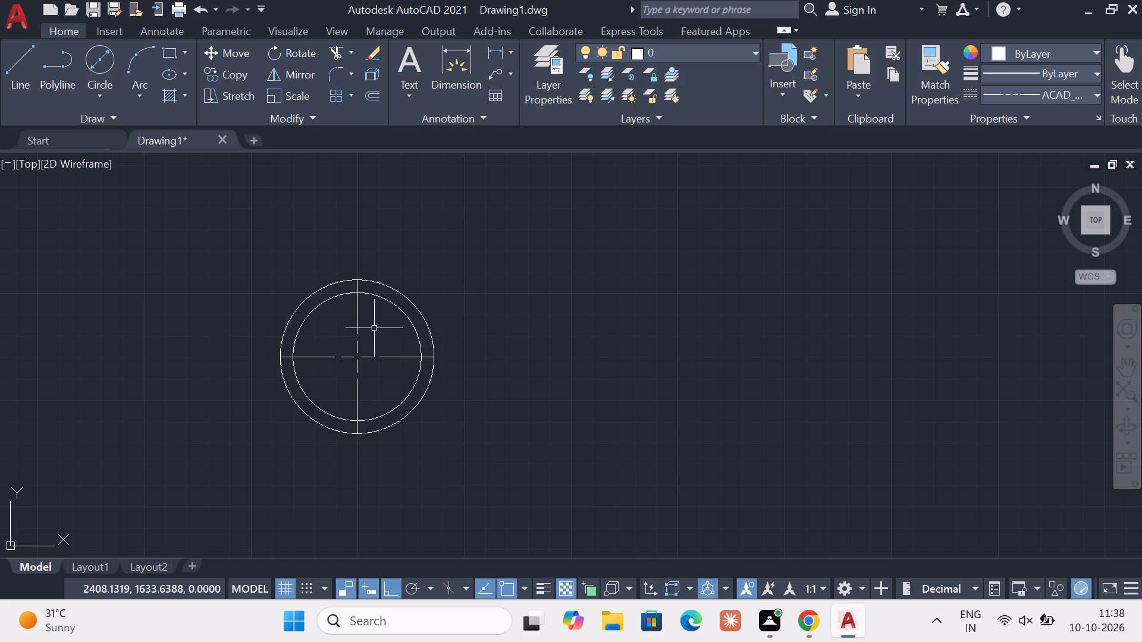
Stretch the upper end of the vertical centre line above the circles, making the line about 180 long.
click(356, 326)
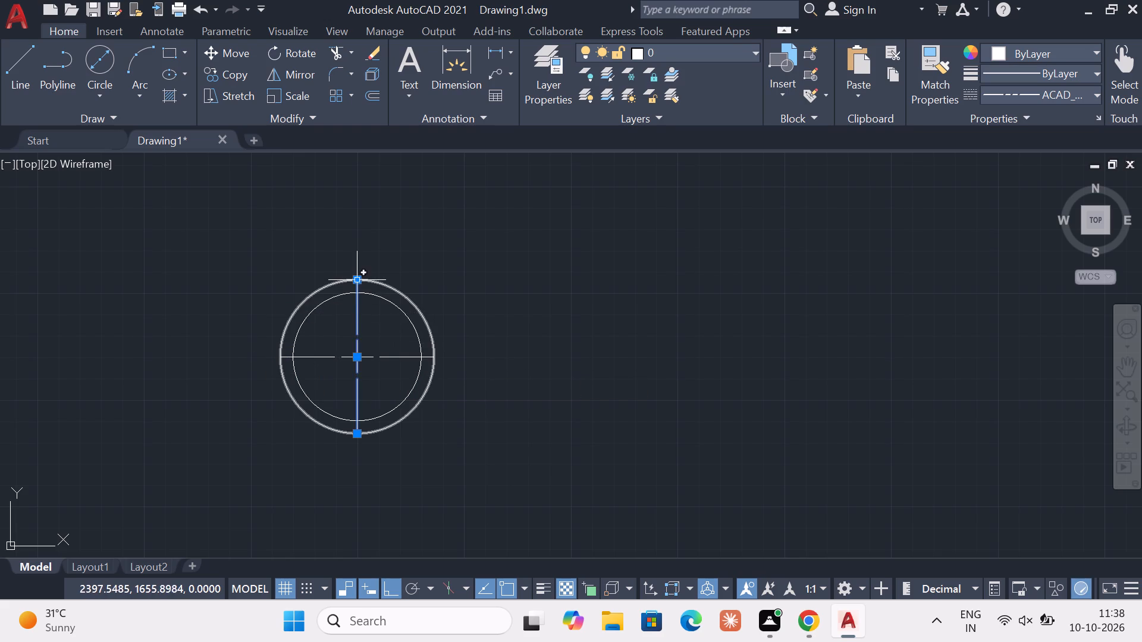
click(353, 281)
scroll(341, 193, down, 2)
middle_drag(398, 234, 421, 384)
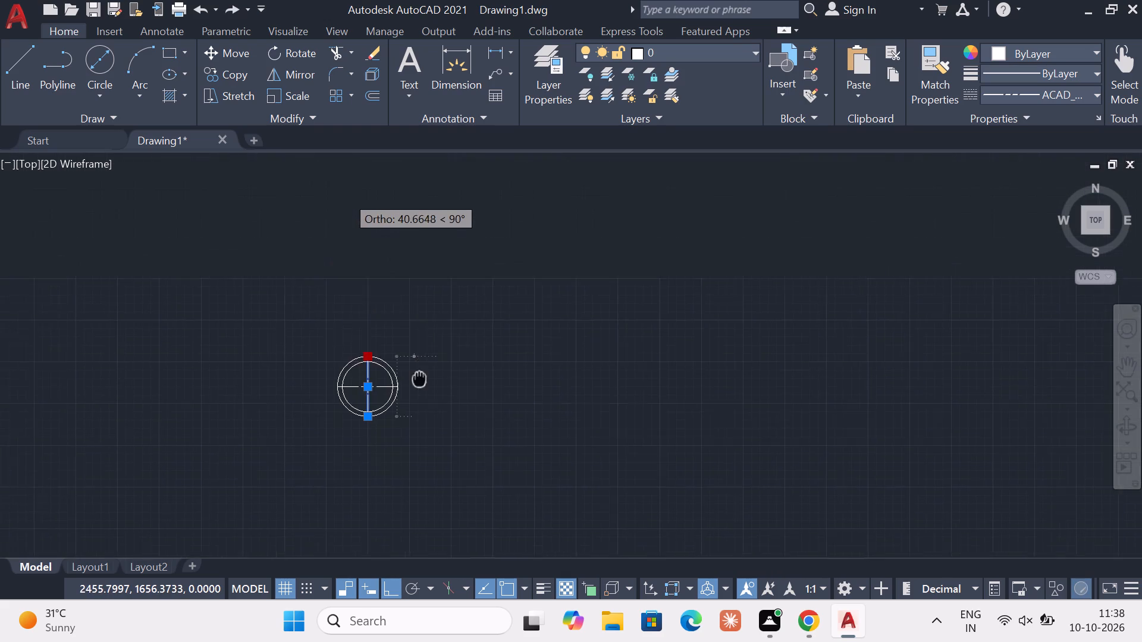
middle_drag(421, 384, 423, 396)
click(380, 300)
key(Escape)
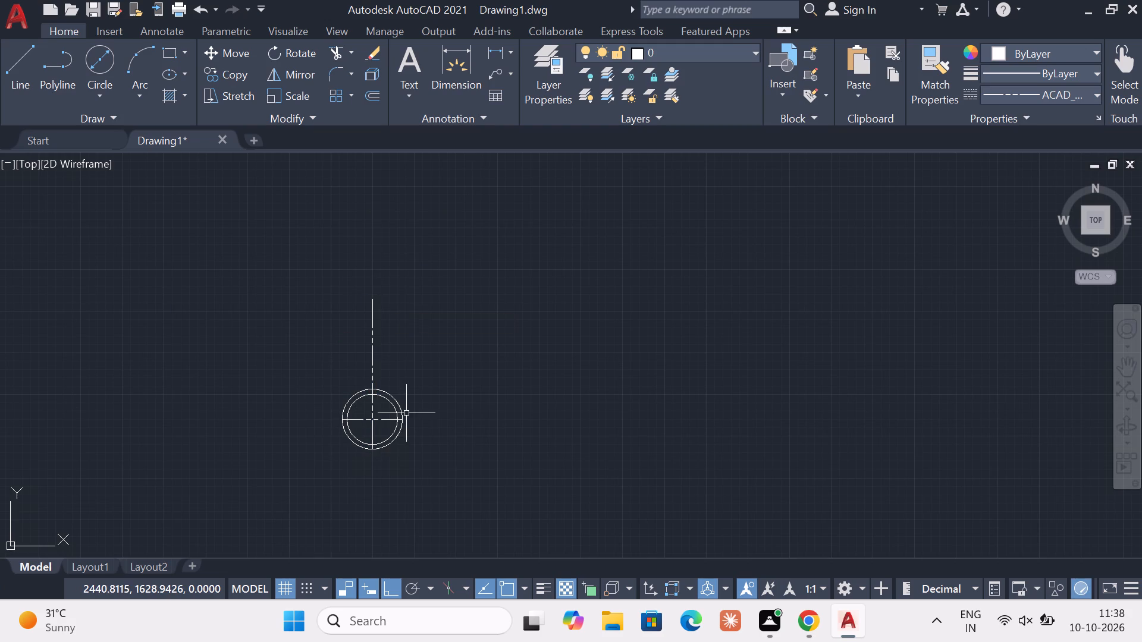
Stretch both ends of the horizontal centre line well beyond the outer circle on each side.
middle_drag(406, 413, 409, 281)
scroll(368, 303, up, 1)
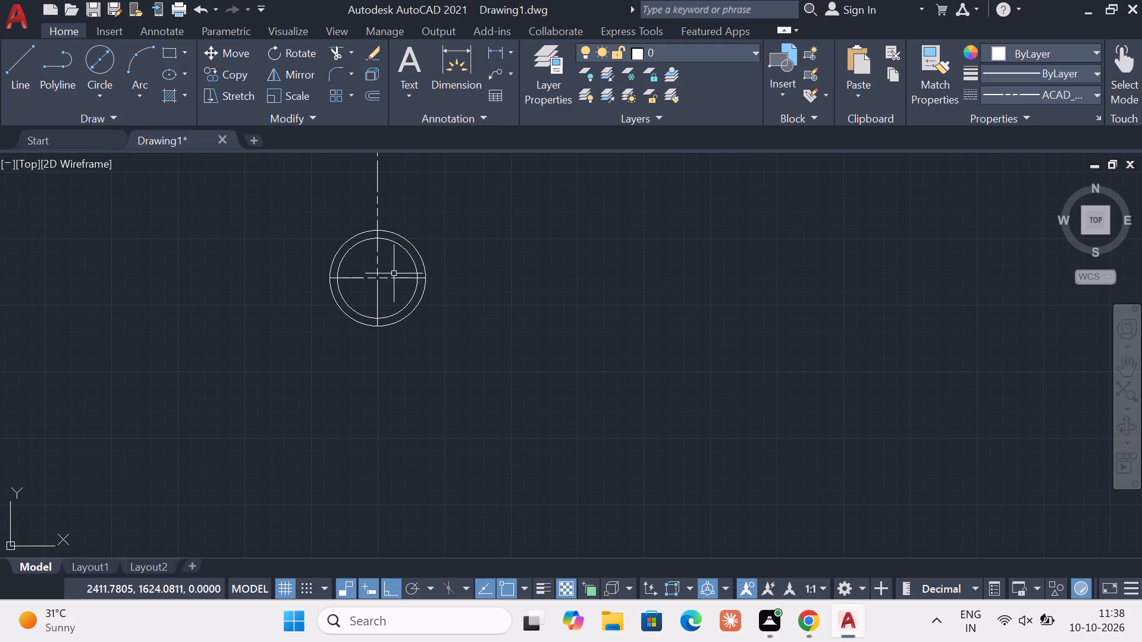
click(397, 279)
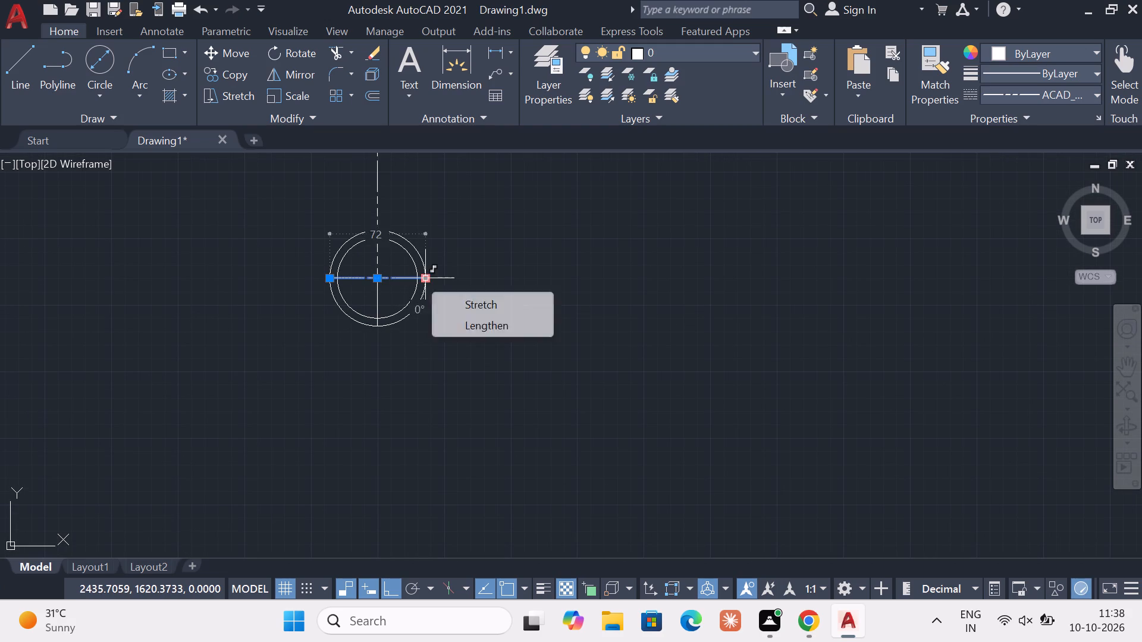
click(422, 279)
click(538, 279)
key(Escape)
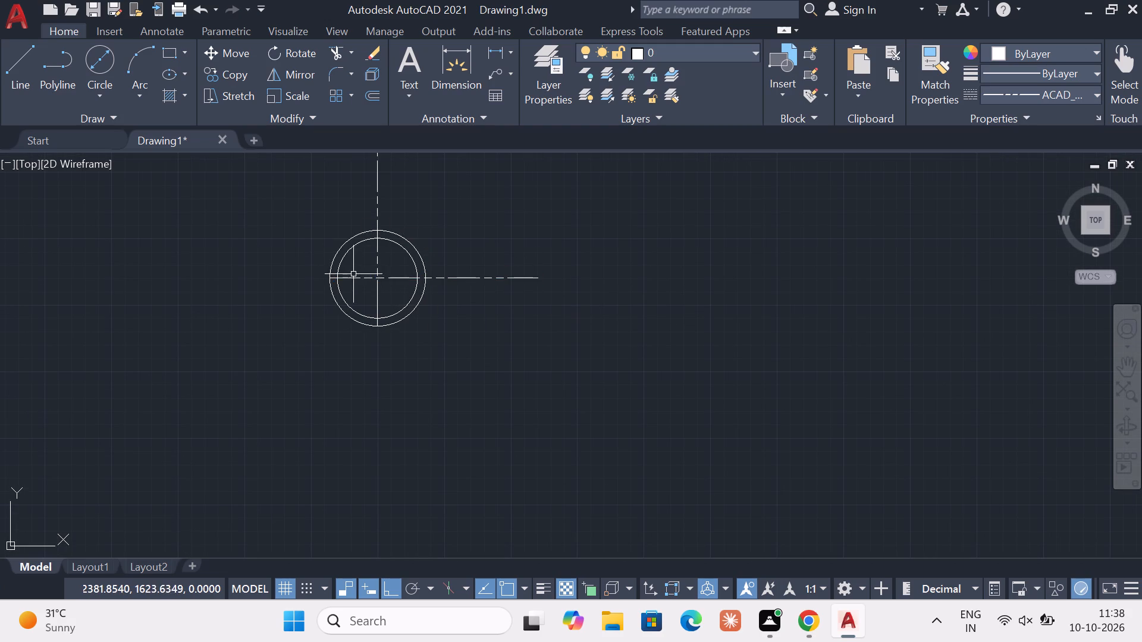
click(356, 279)
click(332, 279)
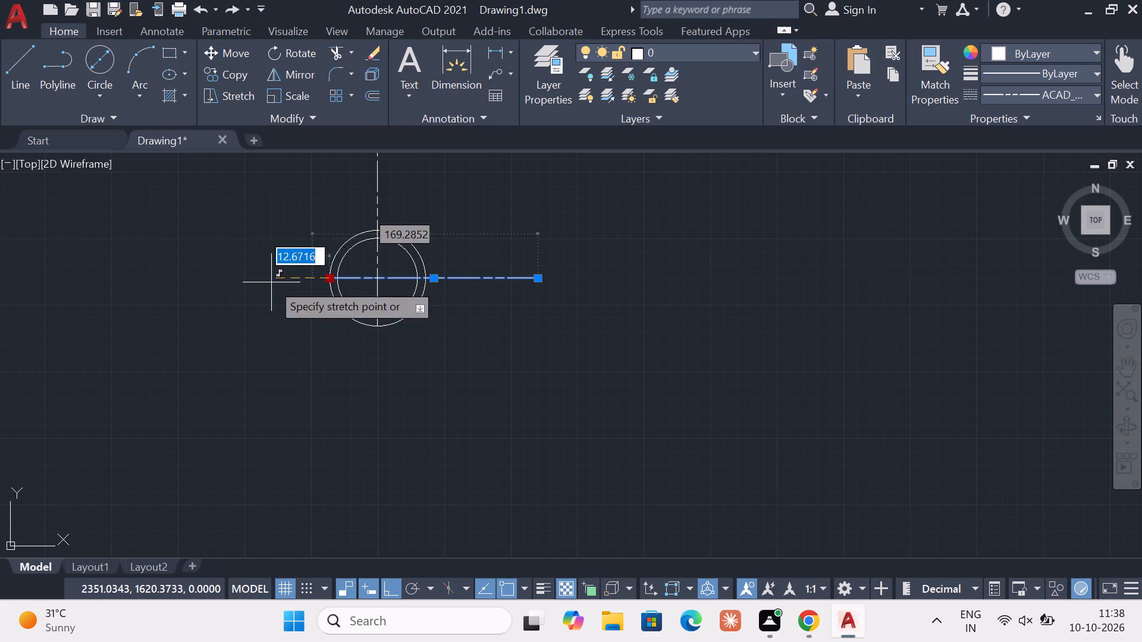
click(246, 282)
key(Escape)
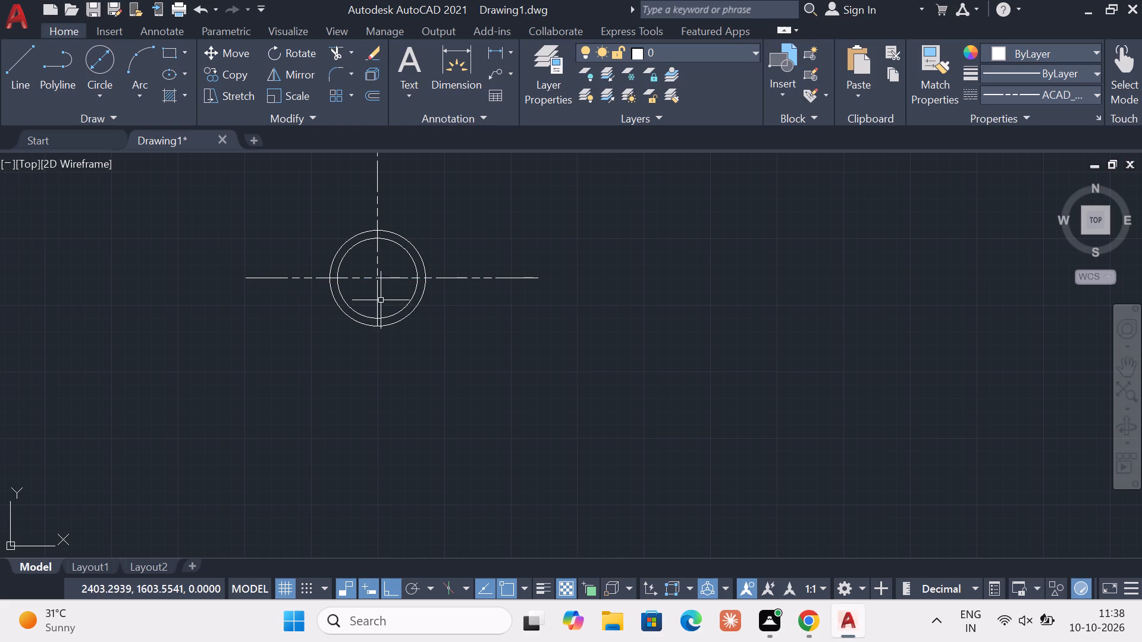
Stretch the lower end of the vertical centre line well below the outer circle.
click(378, 300)
click(378, 327)
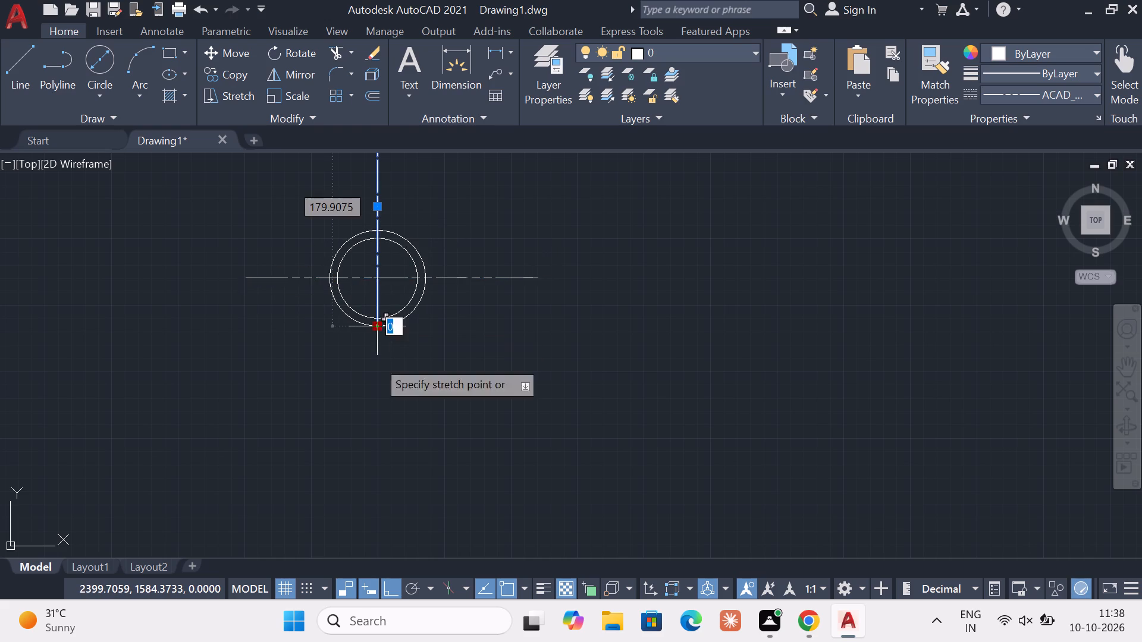
click(383, 432)
key(Escape)
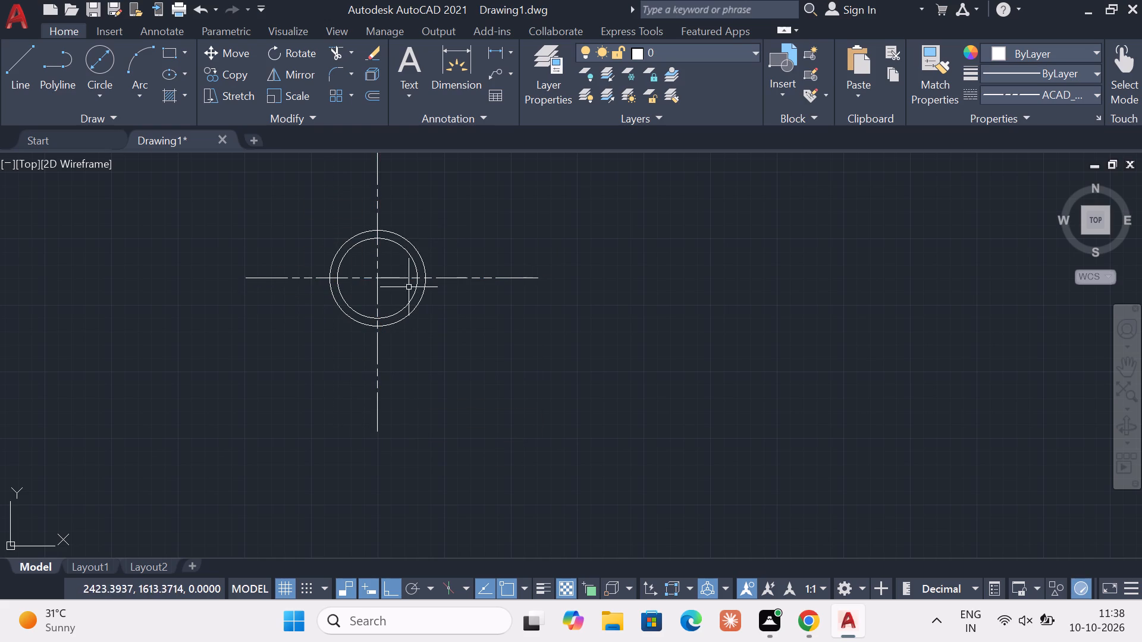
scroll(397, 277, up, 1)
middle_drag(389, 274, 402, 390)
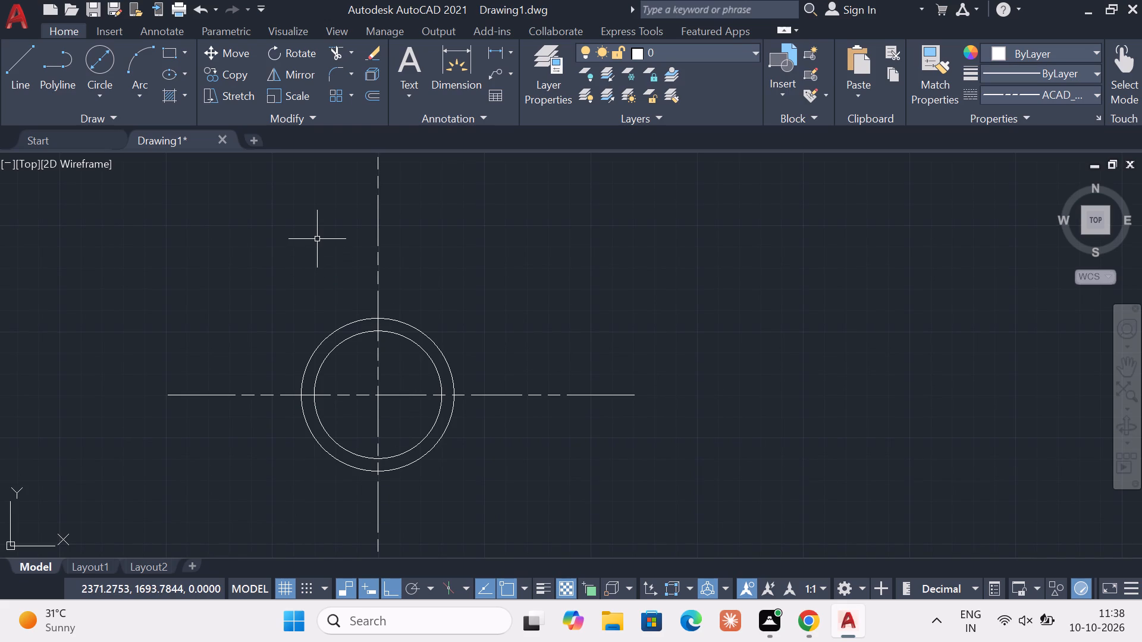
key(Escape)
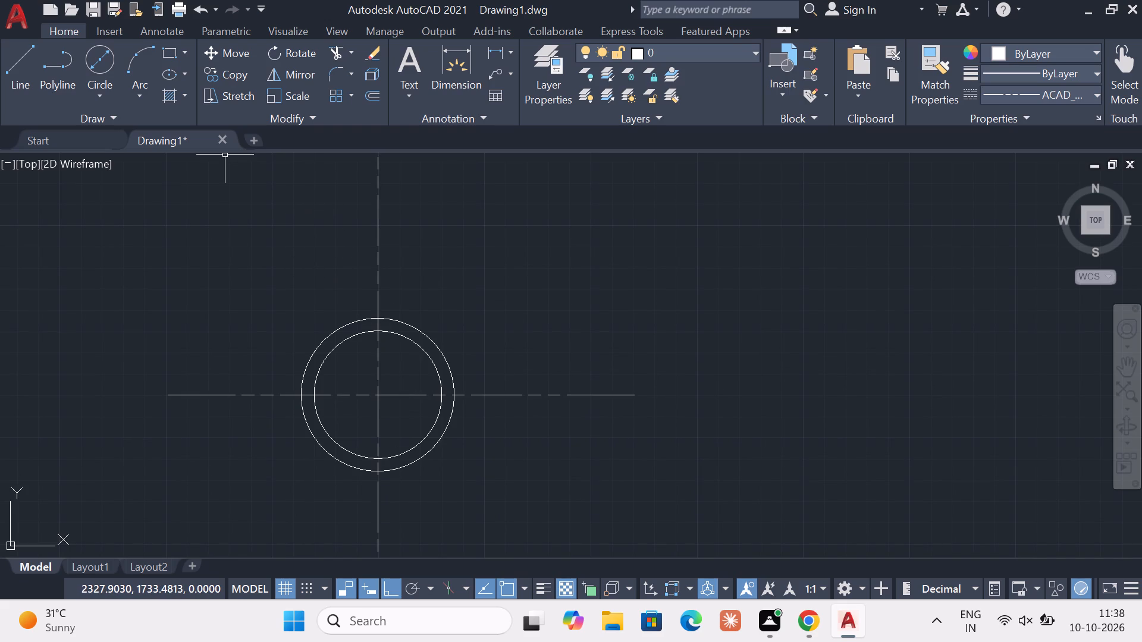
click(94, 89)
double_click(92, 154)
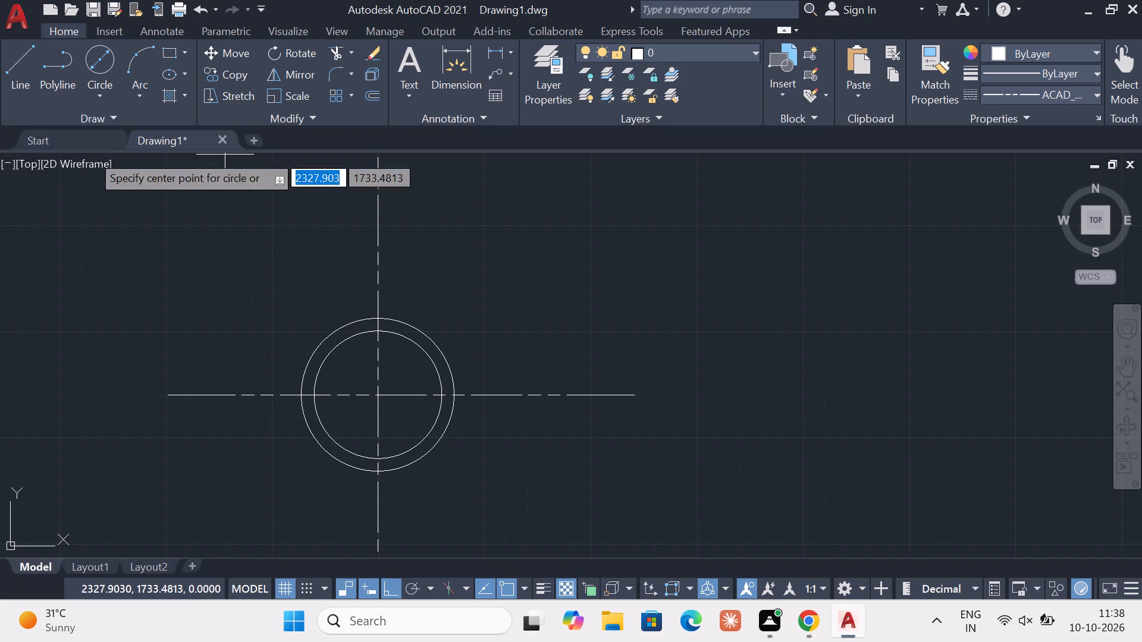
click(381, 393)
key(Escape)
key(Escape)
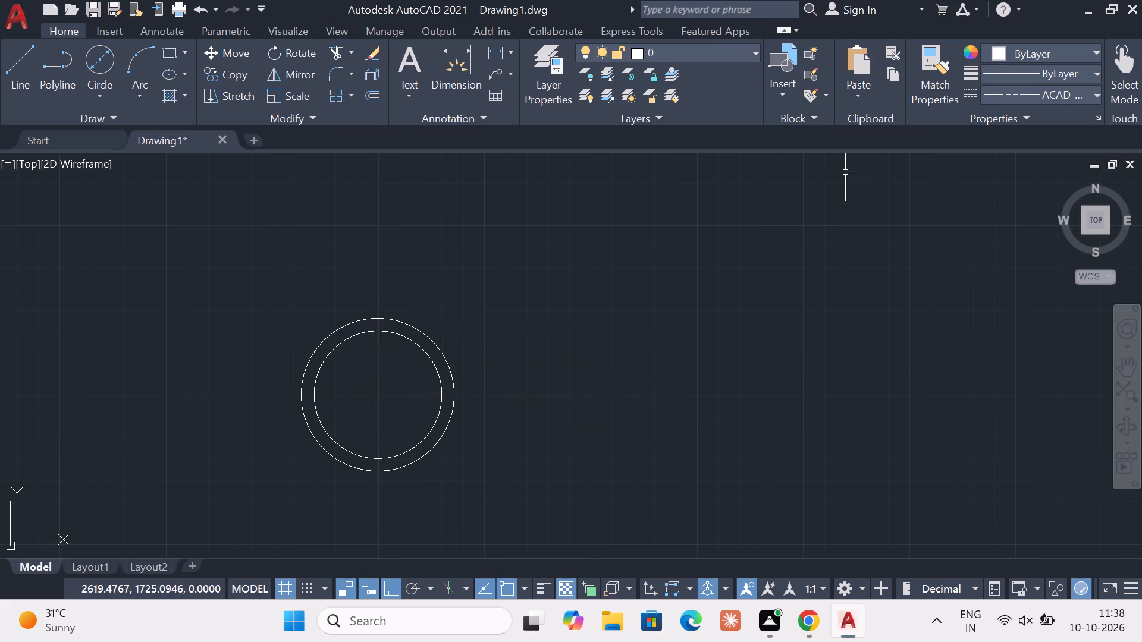
Set the linetype to Continuous and draw a 96-diameter circle concentric with the existing circles.
click(1045, 88)
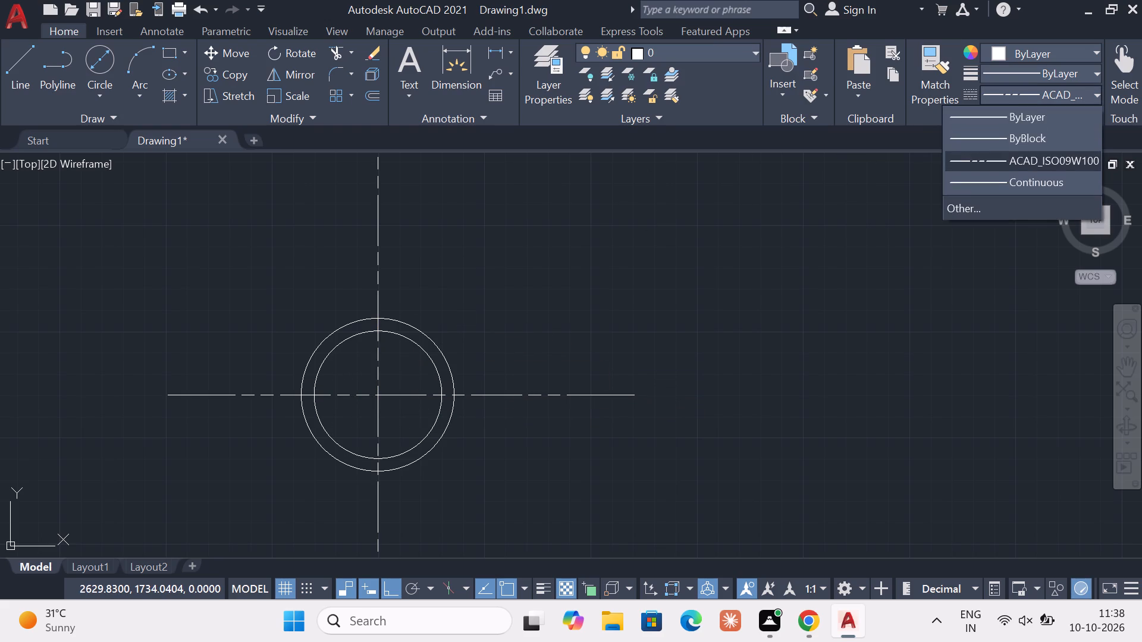
click(1030, 187)
click(91, 57)
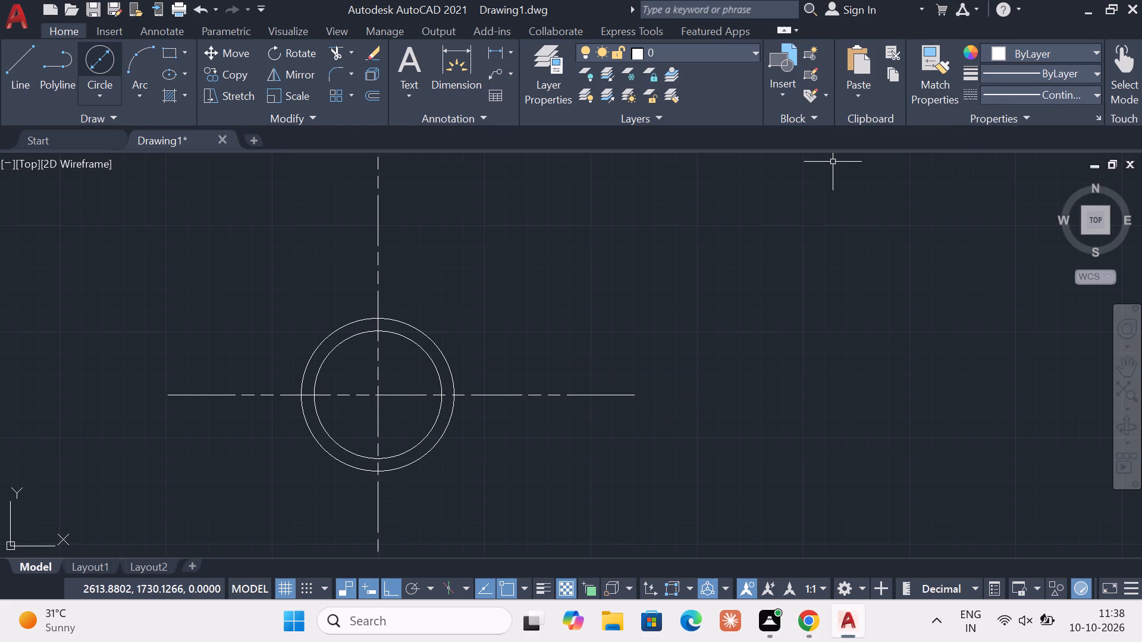
click(381, 396)
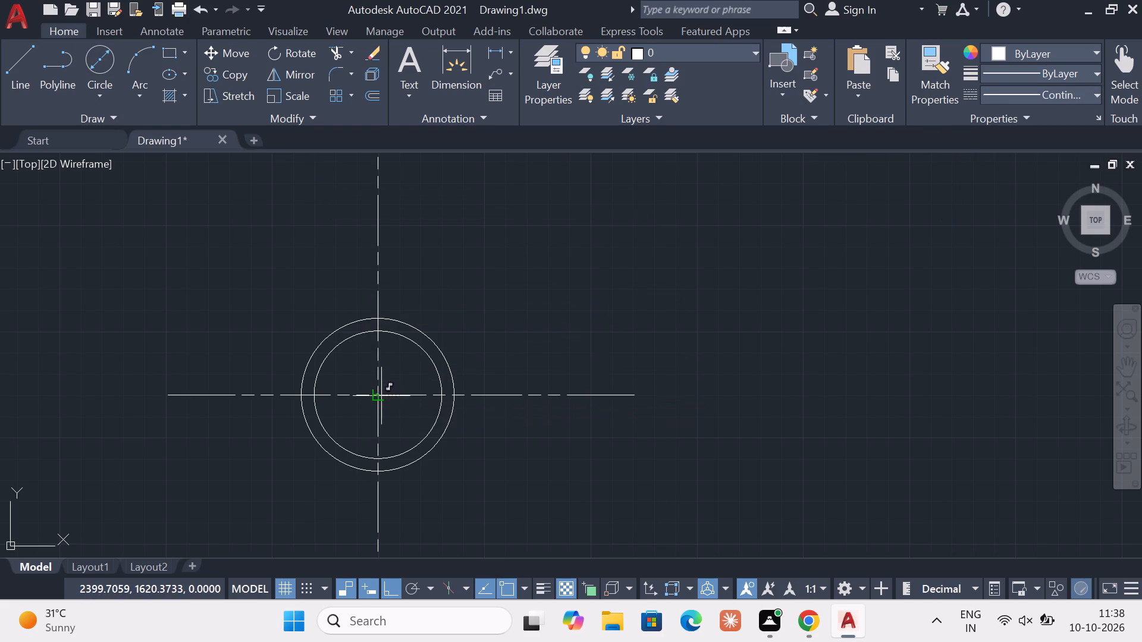
key(9)
key(6)
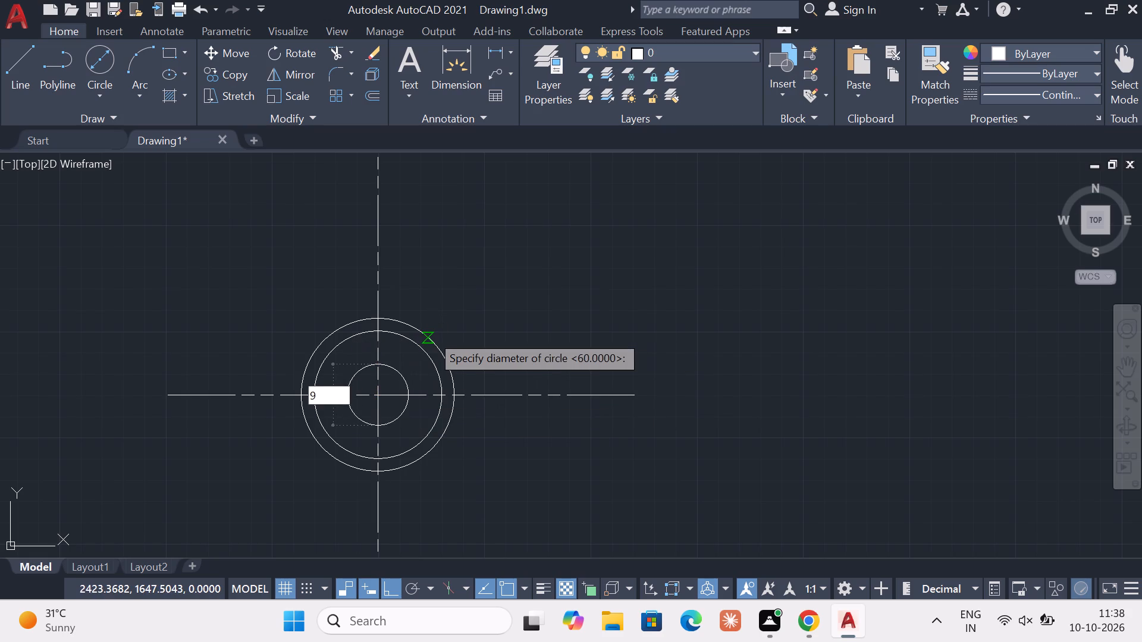
key(Return)
key(Escape)
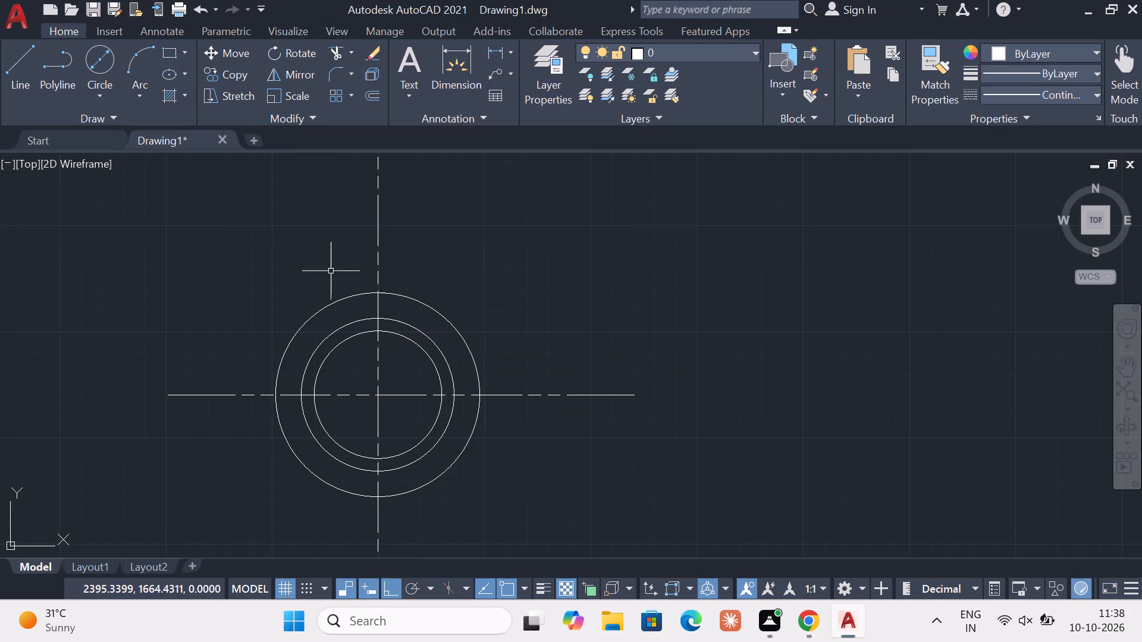
Draw a 12-diameter circle centred on the top quadrant of the 96-diameter circle.
click(109, 102)
click(91, 160)
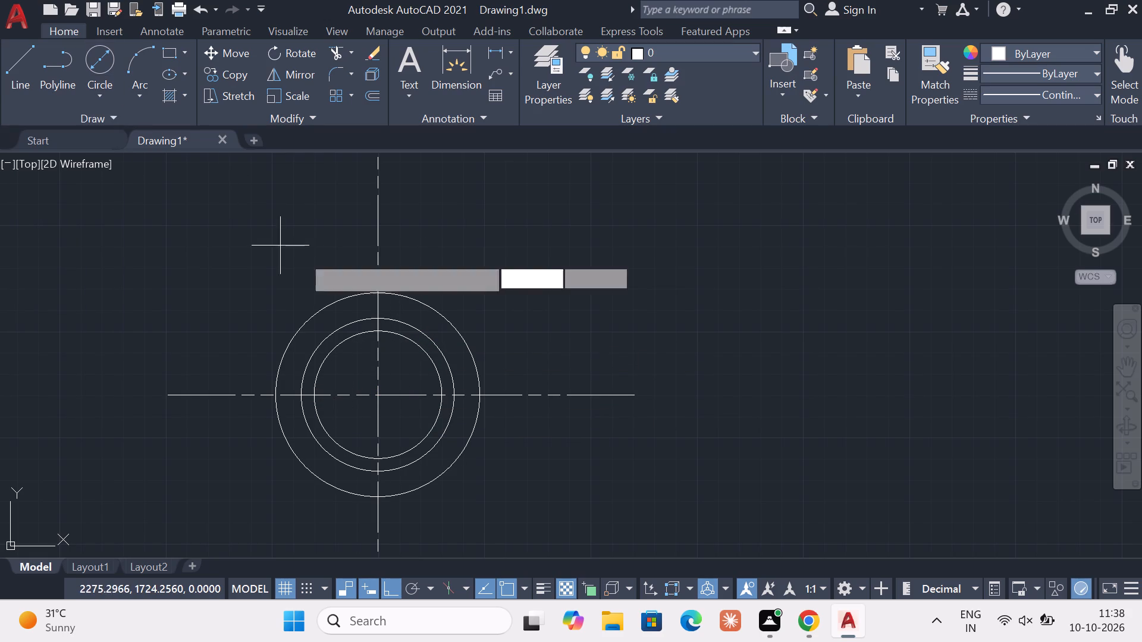
click(376, 289)
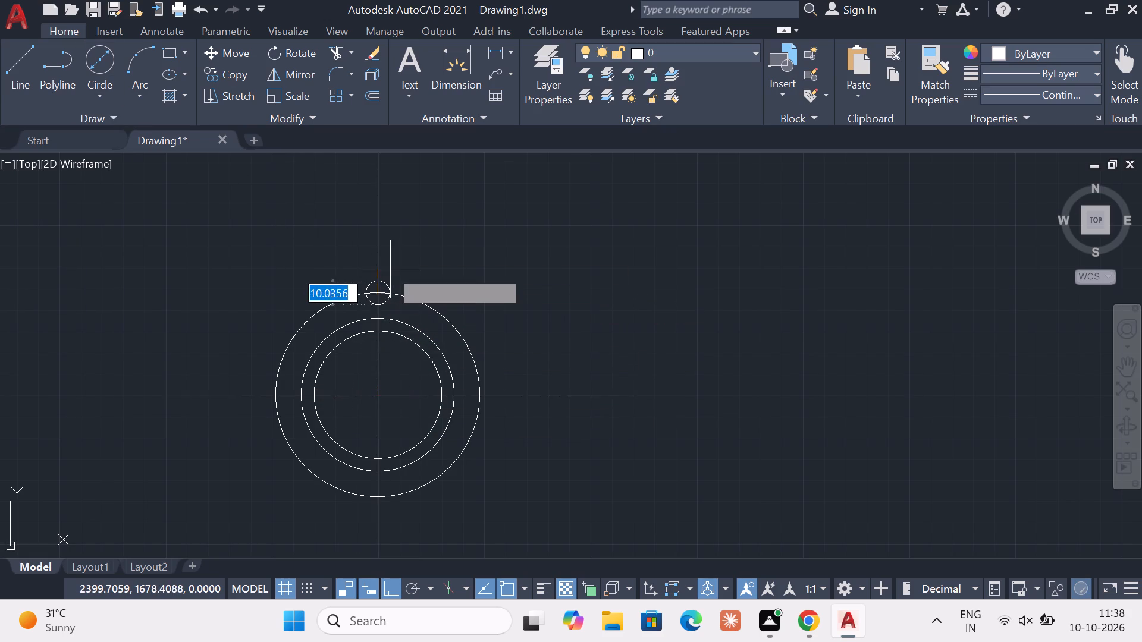
key(1)
key(2)
key(Return)
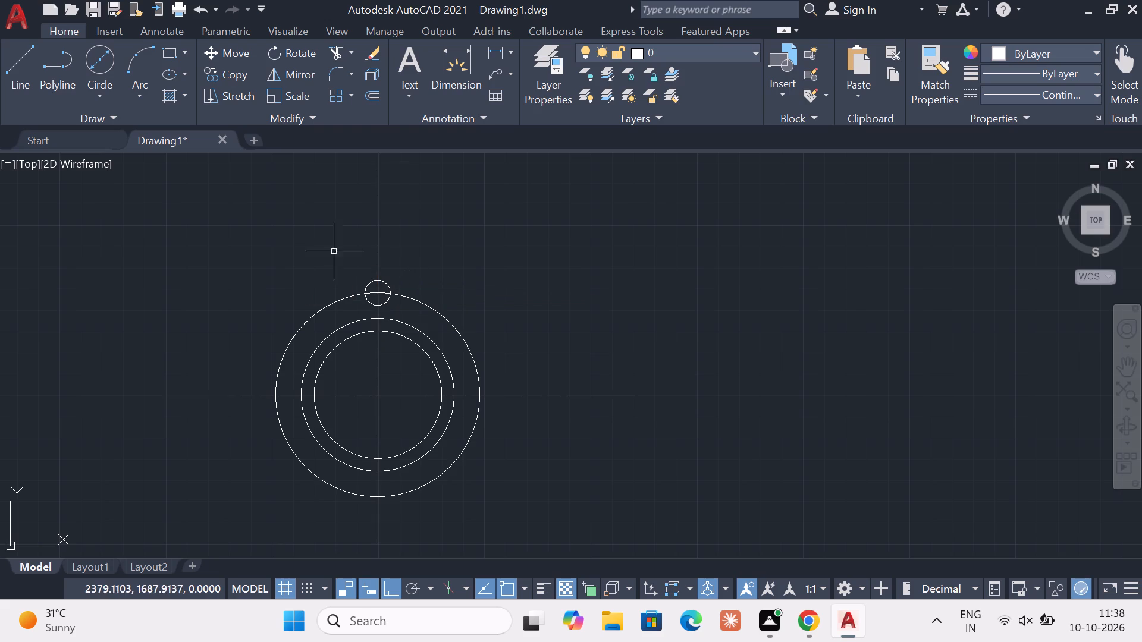
Draw a 12-radius circle concentric with the small hole at the top of the ring.
click(112, 96)
click(90, 128)
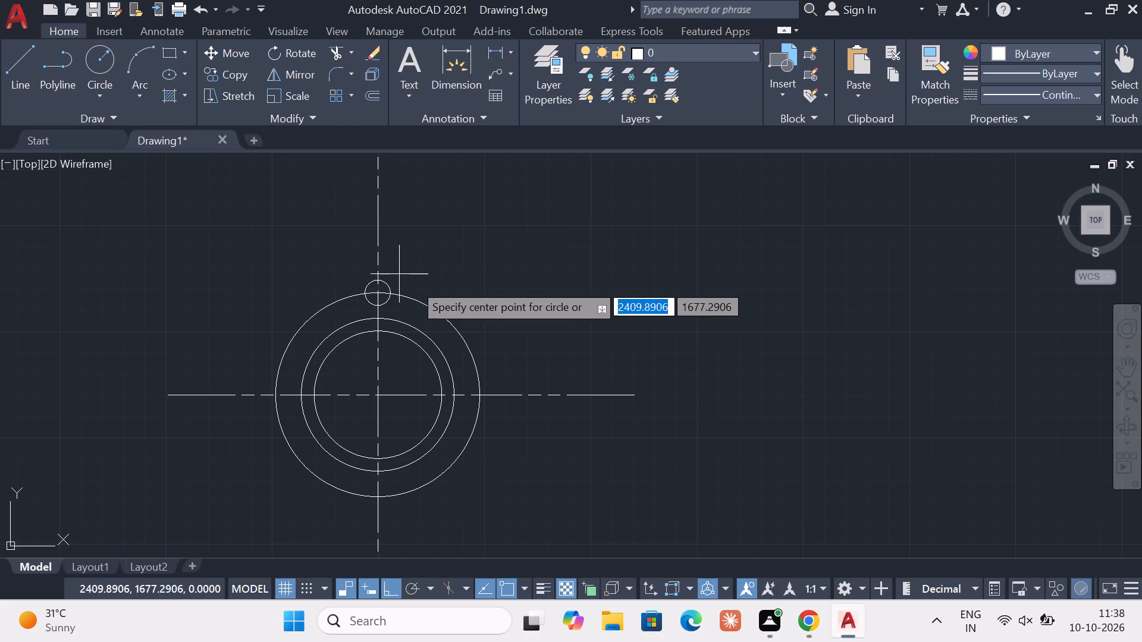
click(378, 291)
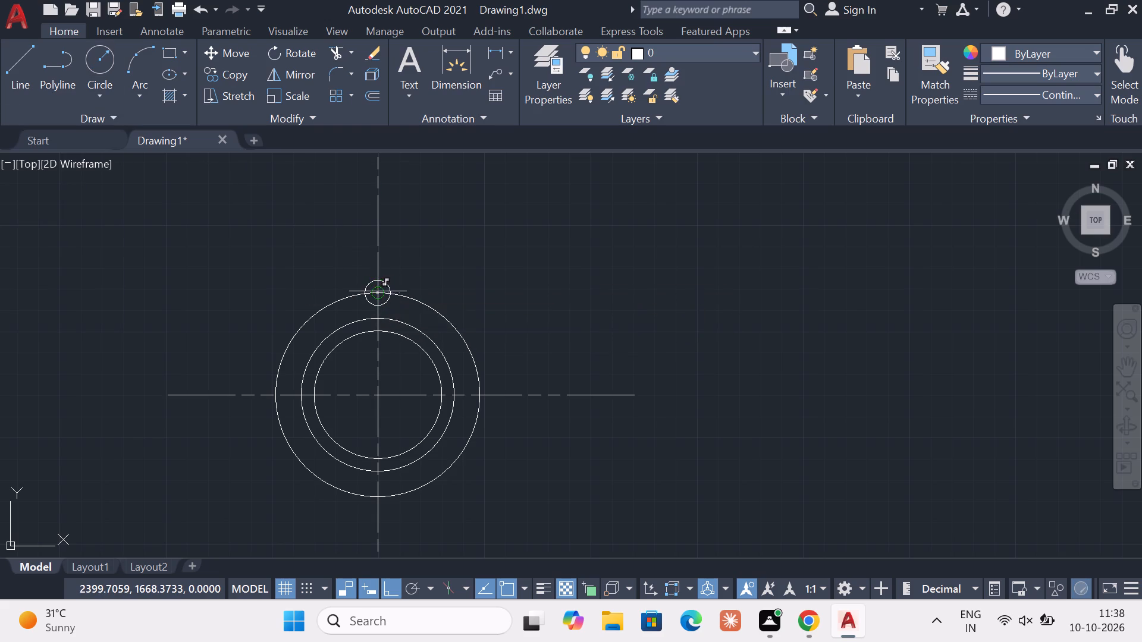
key(1)
key(2)
key(Return)
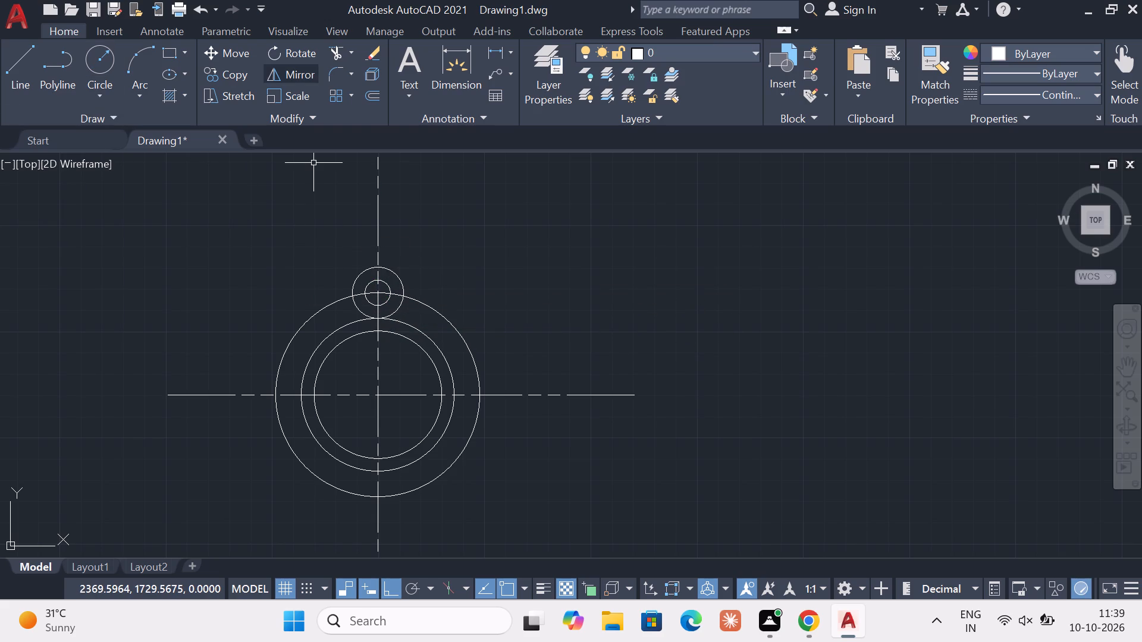
Trim the top lug circle's part inside the ring and the 96-diameter circle's segments inside the lug, leaving one open outer outline.
click(337, 56)
scroll(406, 314, up, 1)
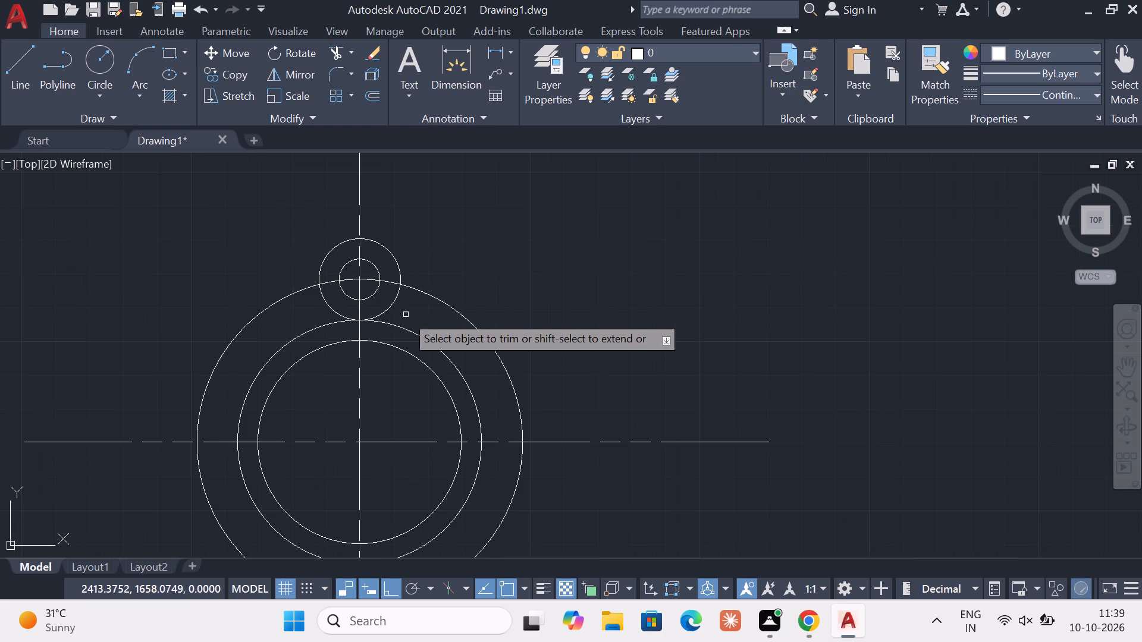
click(394, 304)
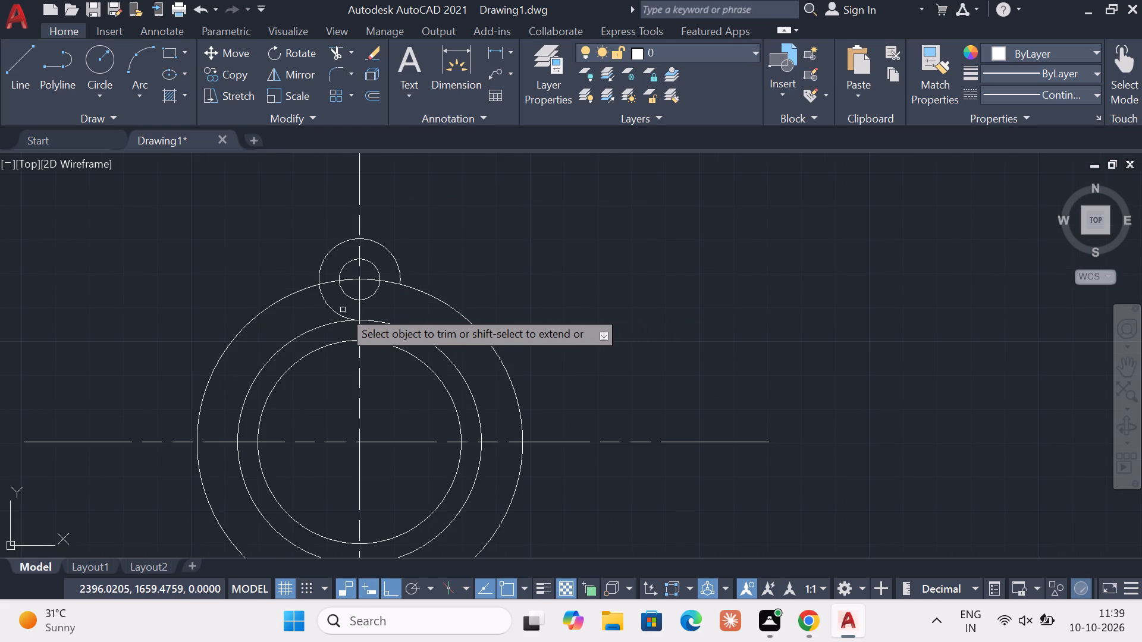
click(335, 310)
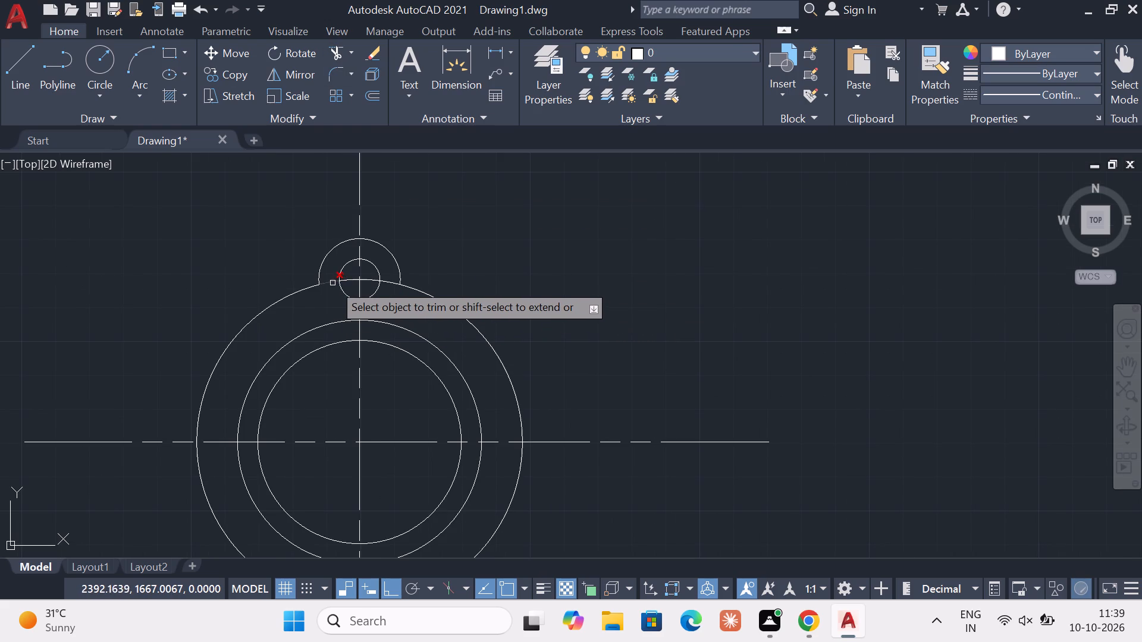
click(332, 283)
click(349, 281)
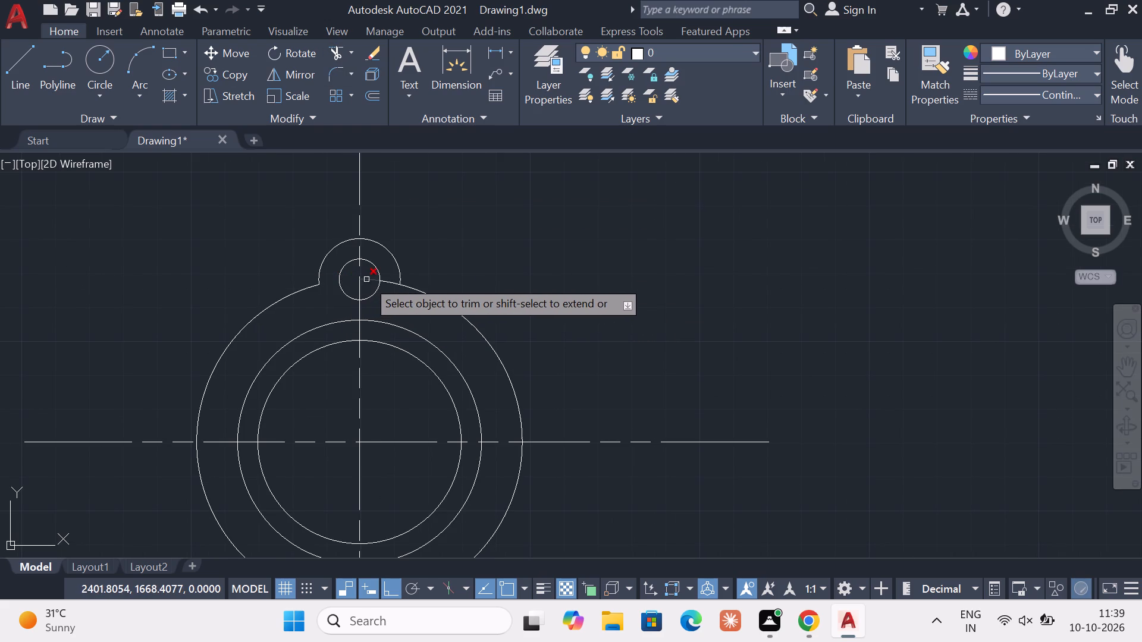
click(366, 279)
click(390, 281)
key(Escape)
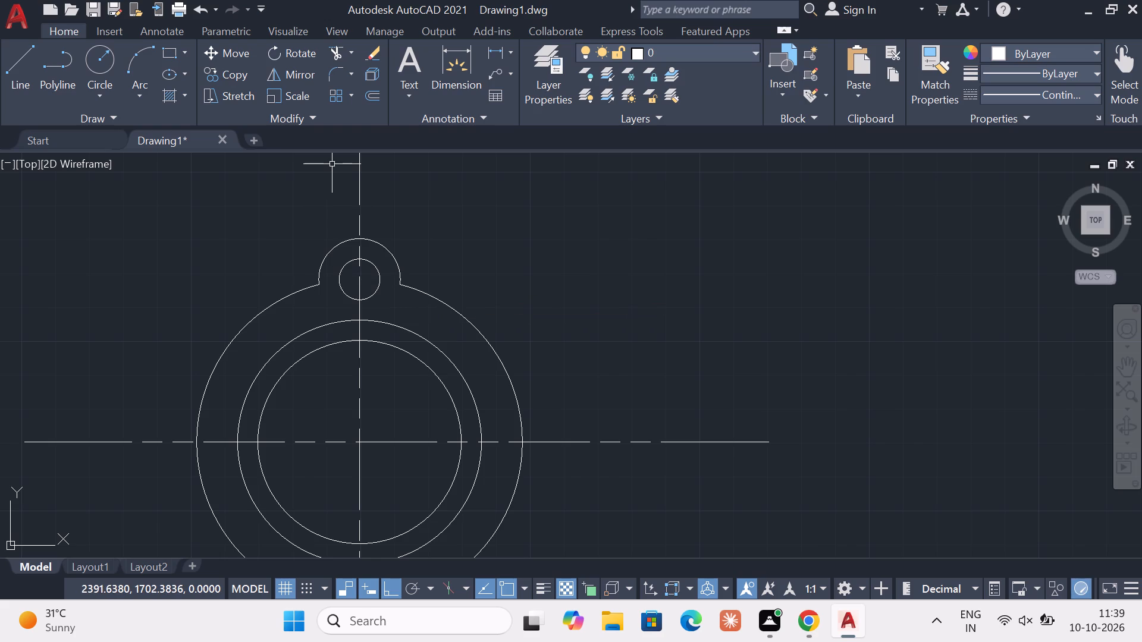
Fillet both corners where the top lug's arc meets the 96-diameter outer circle.
click(333, 77)
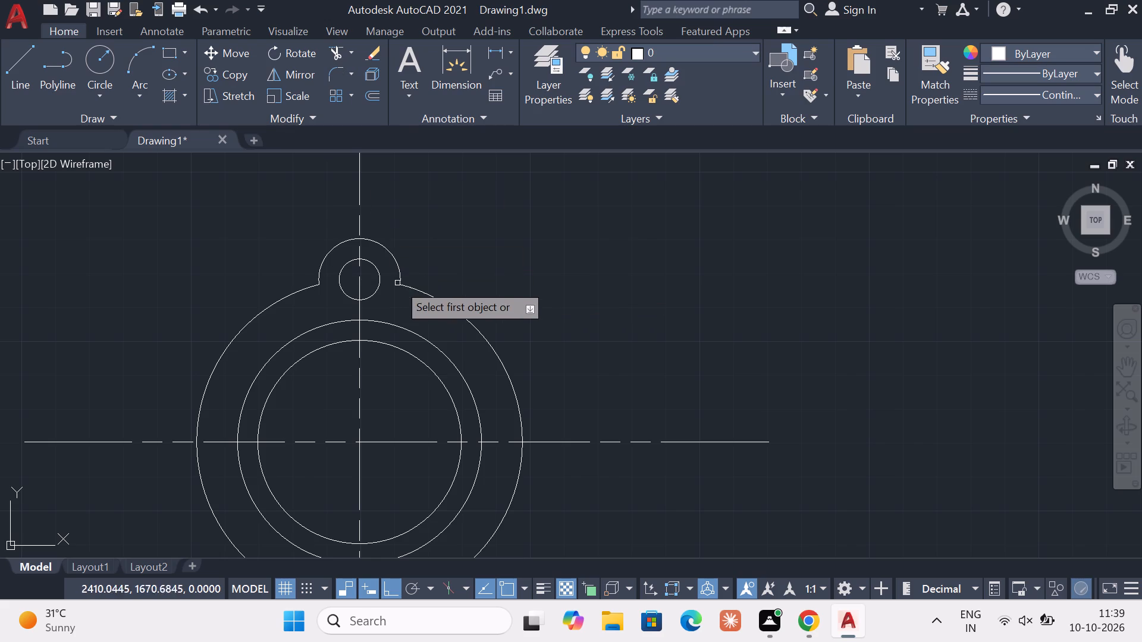
click(410, 287)
click(401, 272)
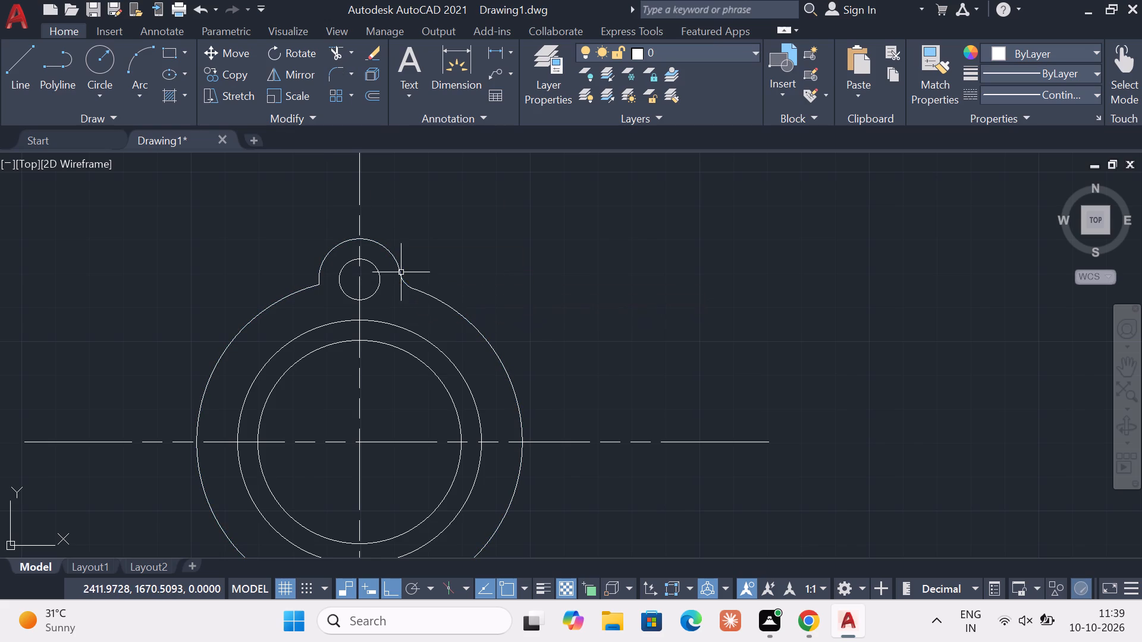
click(332, 75)
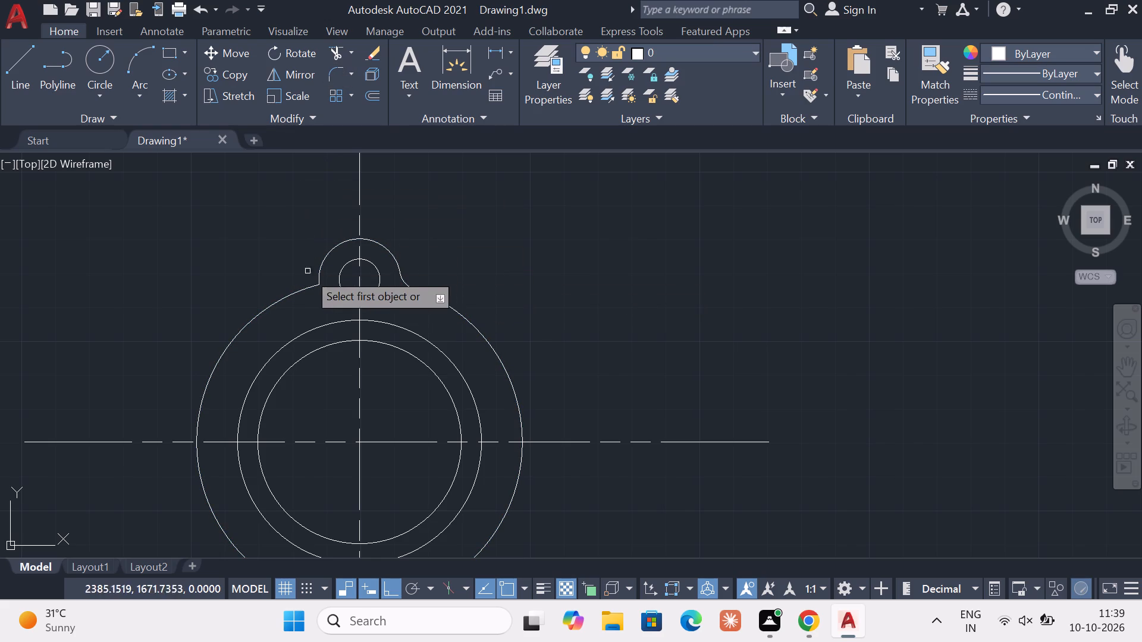
click(305, 287)
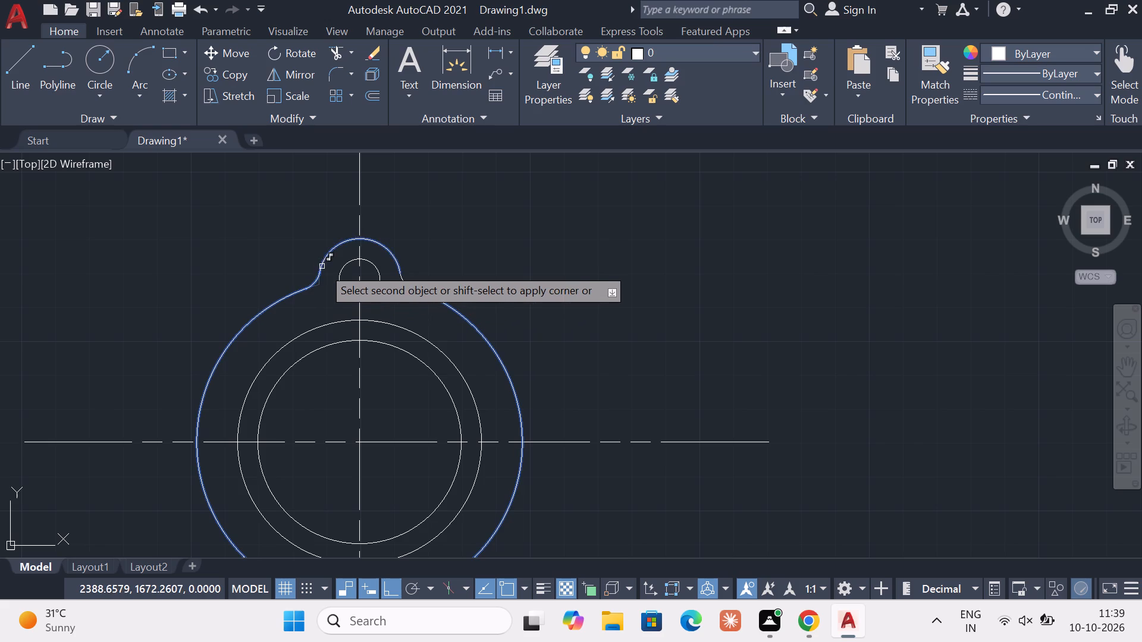
click(322, 266)
key(Escape)
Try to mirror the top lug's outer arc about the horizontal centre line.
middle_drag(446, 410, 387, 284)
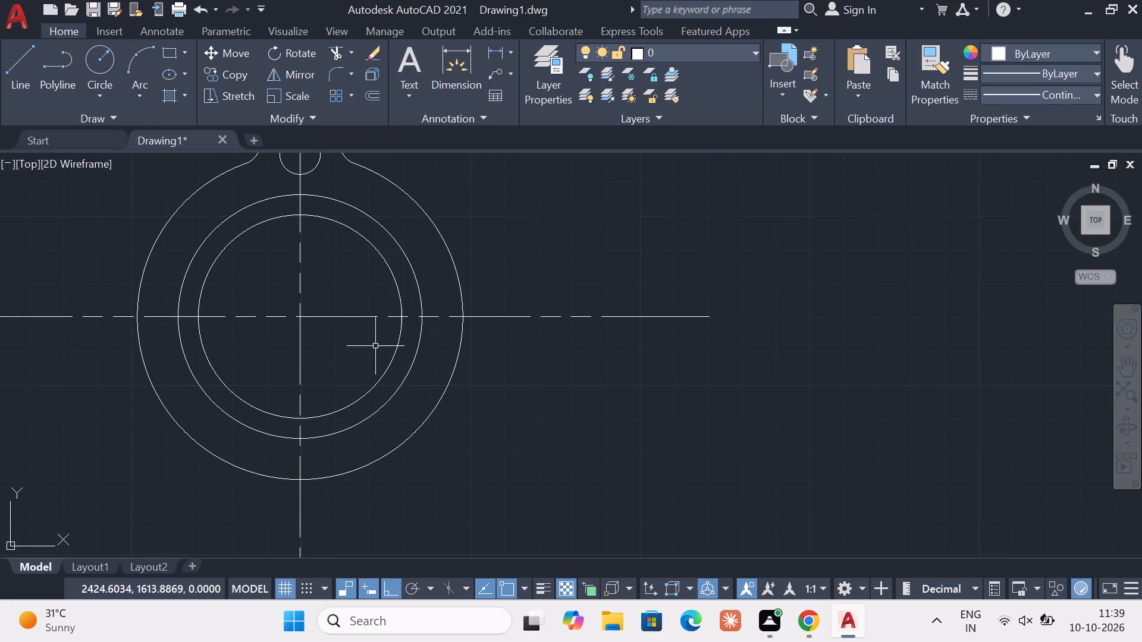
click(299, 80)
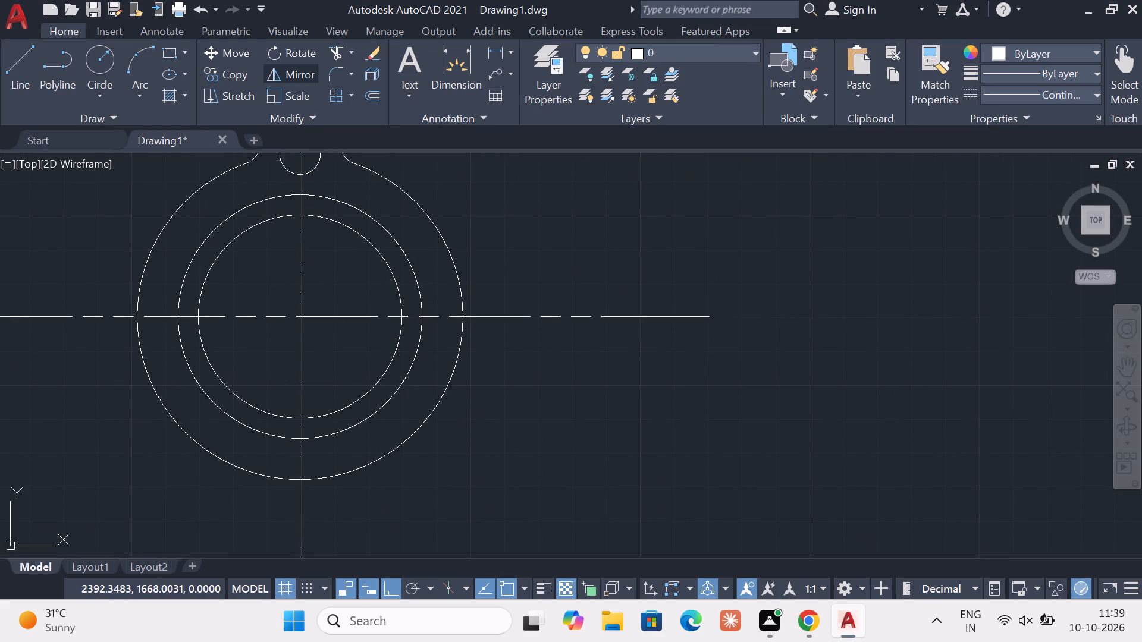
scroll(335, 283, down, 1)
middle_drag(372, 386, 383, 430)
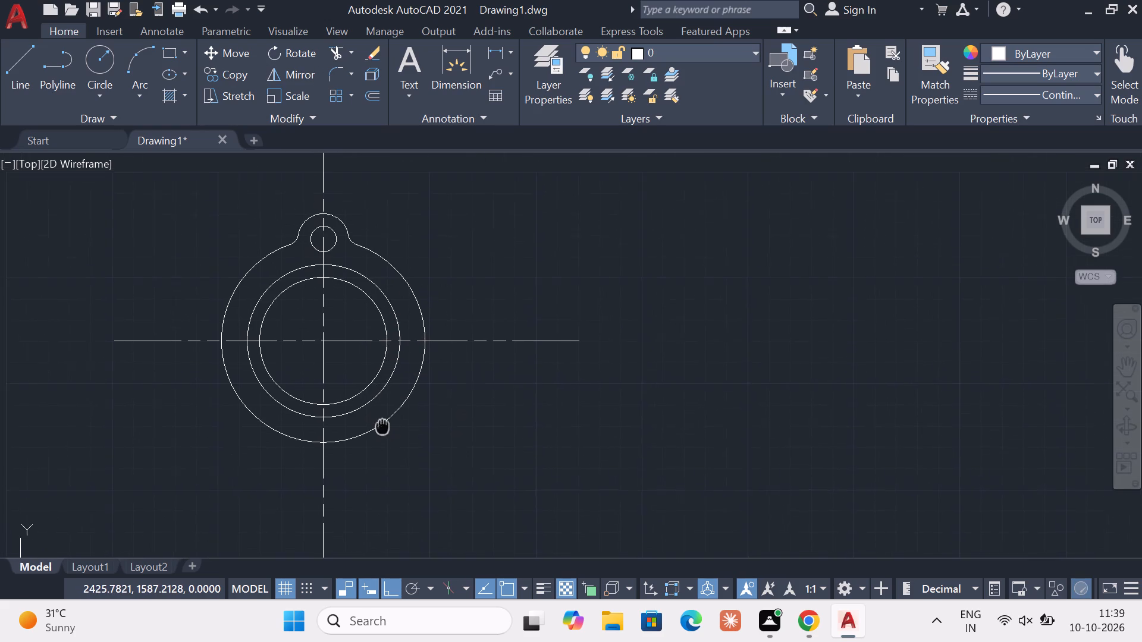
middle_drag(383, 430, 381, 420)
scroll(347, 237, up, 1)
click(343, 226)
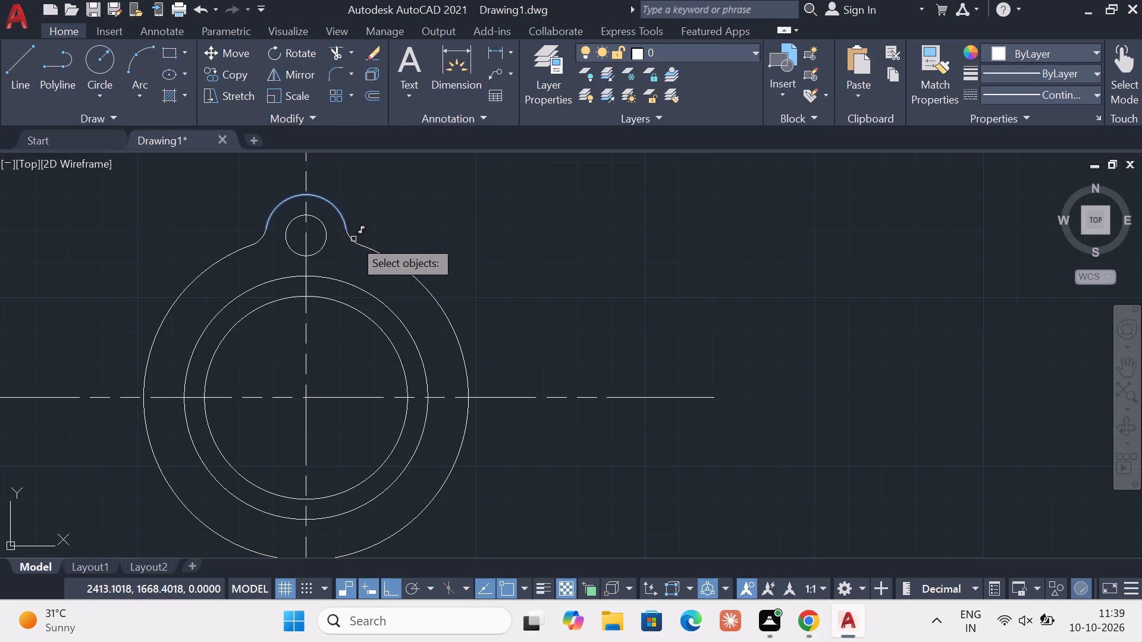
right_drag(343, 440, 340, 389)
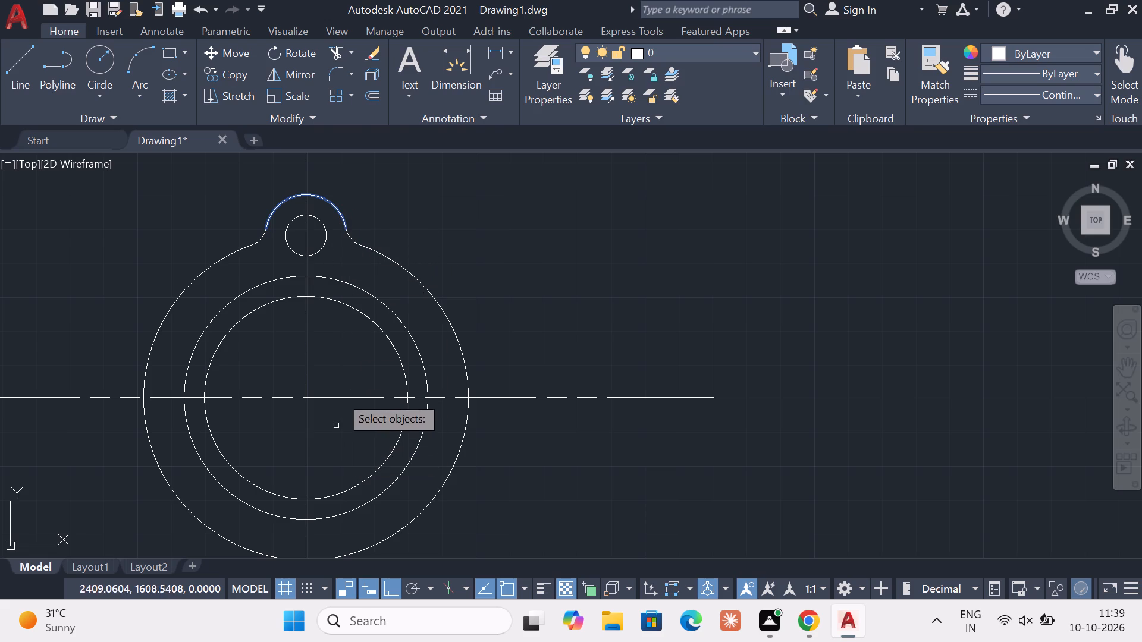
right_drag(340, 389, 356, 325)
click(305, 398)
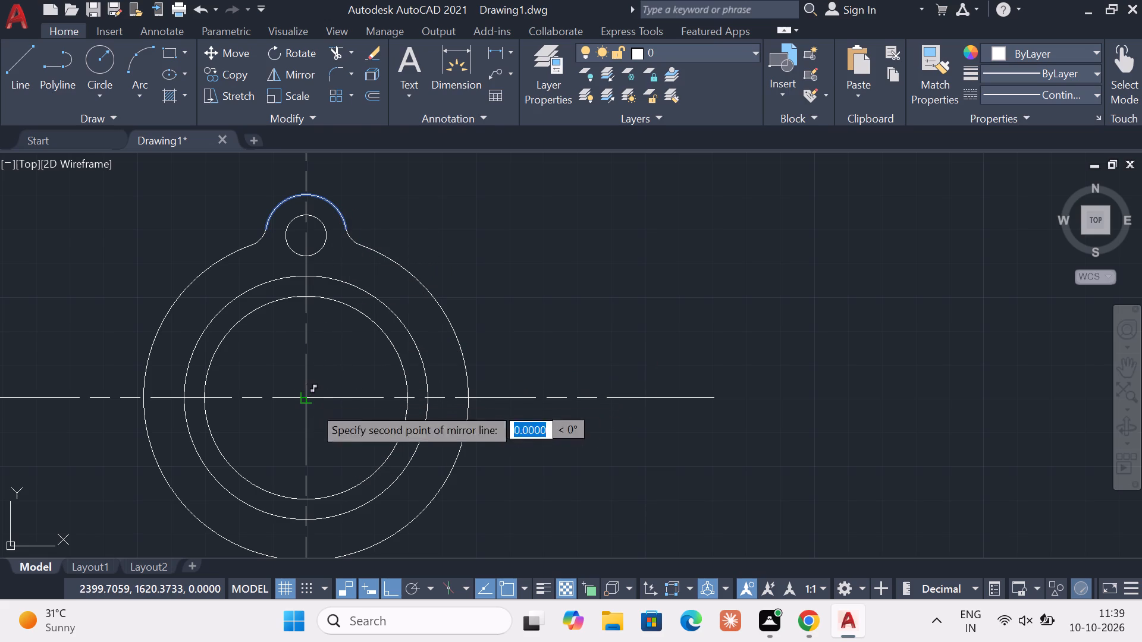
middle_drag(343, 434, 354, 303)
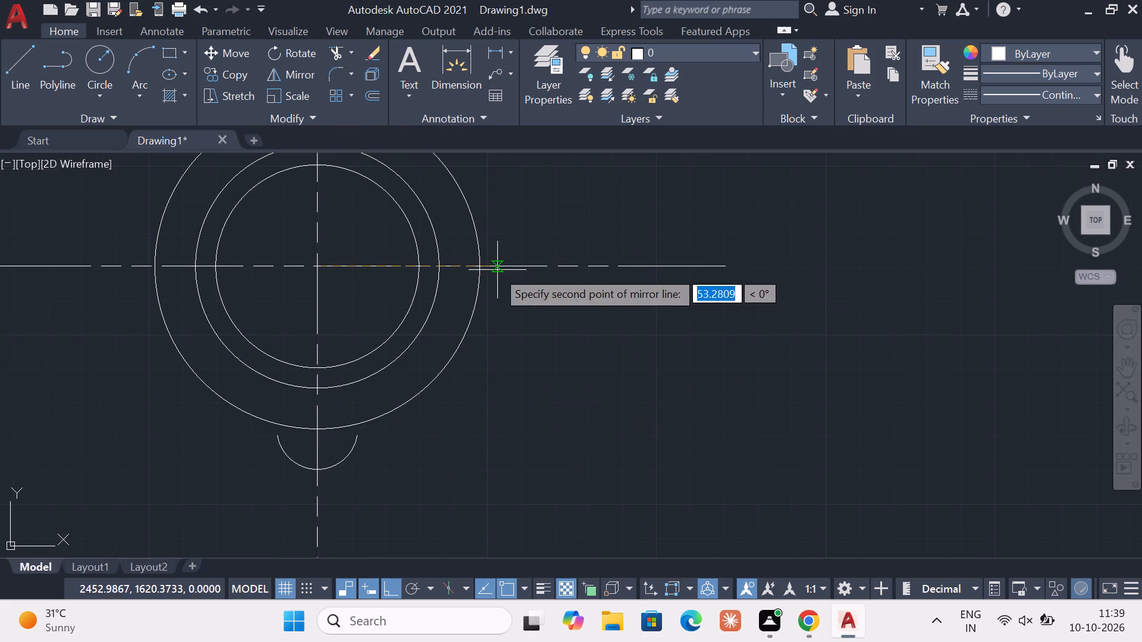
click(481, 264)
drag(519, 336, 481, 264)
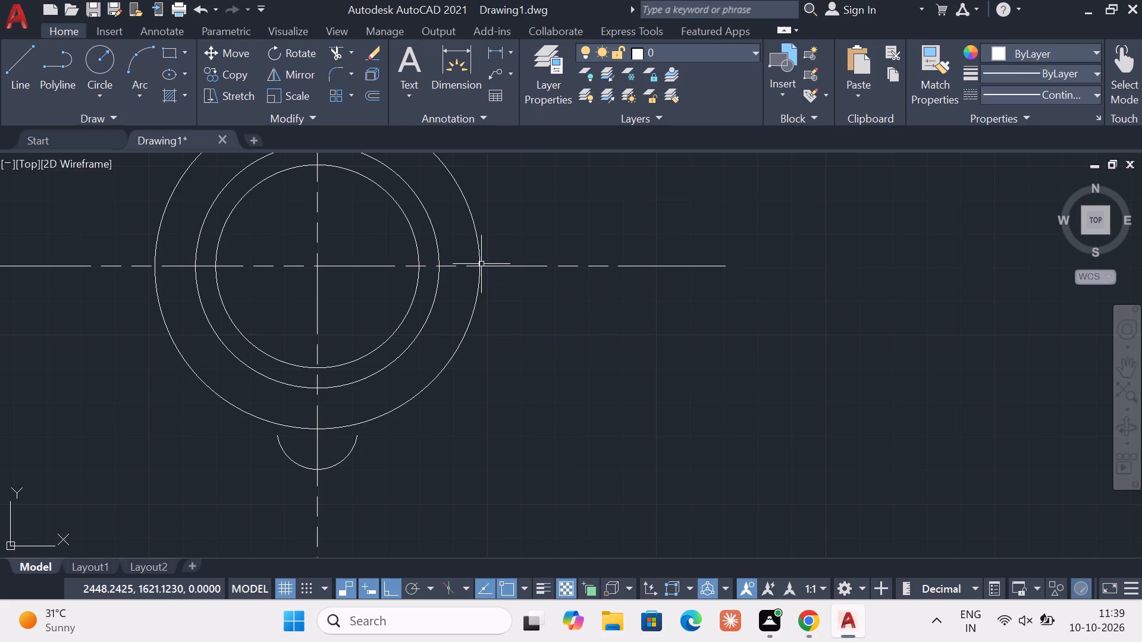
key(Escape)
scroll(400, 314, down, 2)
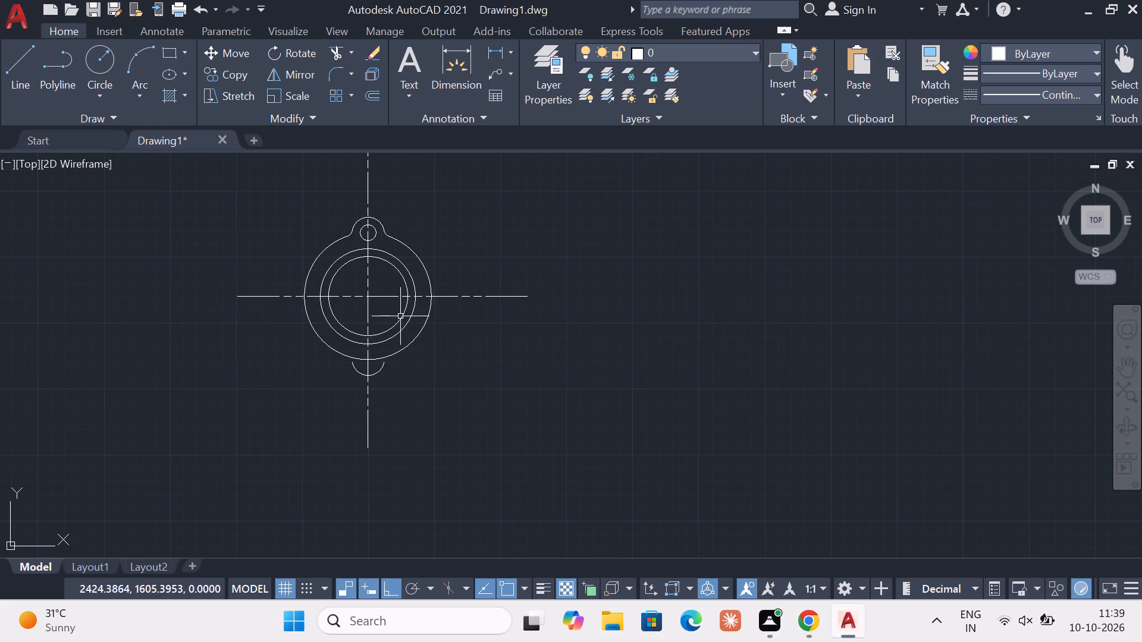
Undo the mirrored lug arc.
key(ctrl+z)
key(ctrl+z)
Draw a 12-radius circle centred on the bottom quadrant of the 96-diameter outer circle.
scroll(384, 335, down, 1)
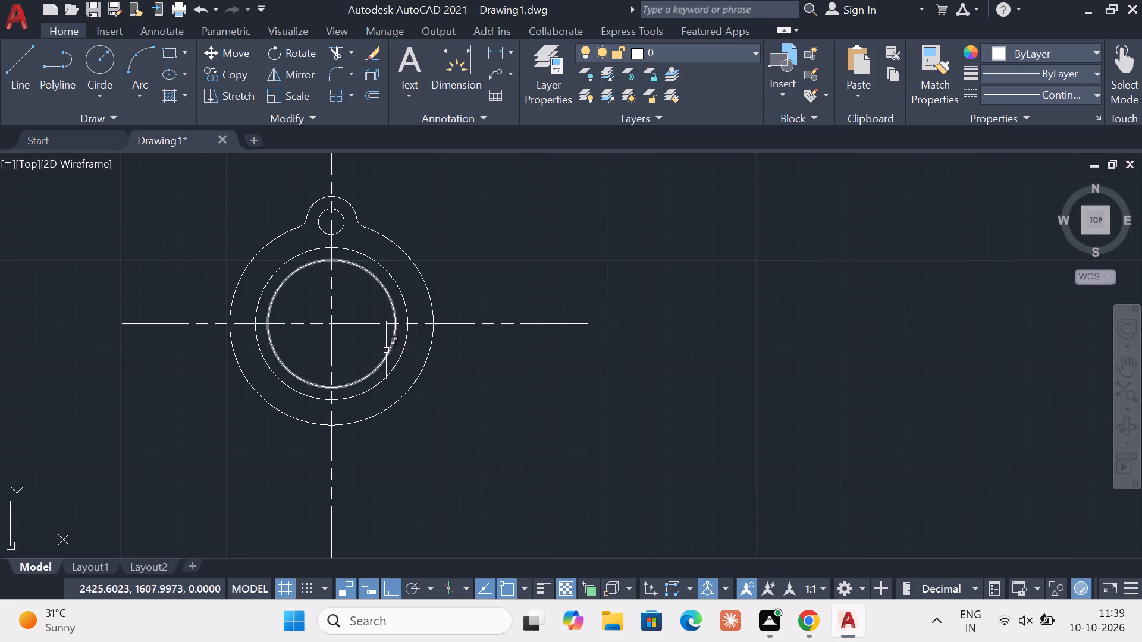
middle_drag(416, 330, 444, 281)
click(93, 54)
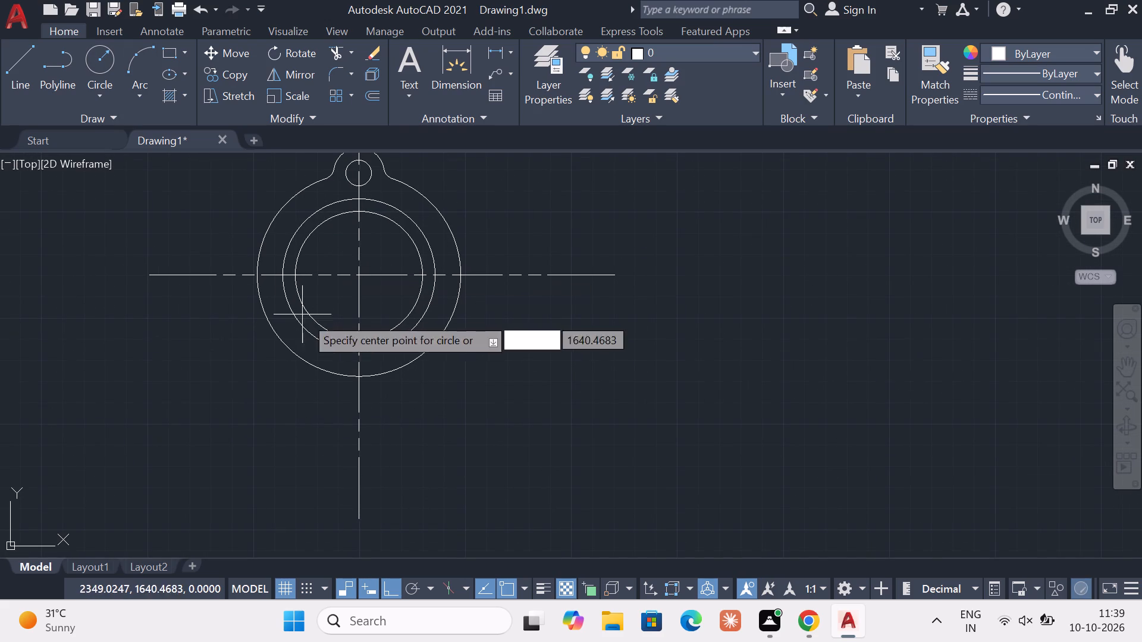
click(356, 377)
text(12)
key(Return)
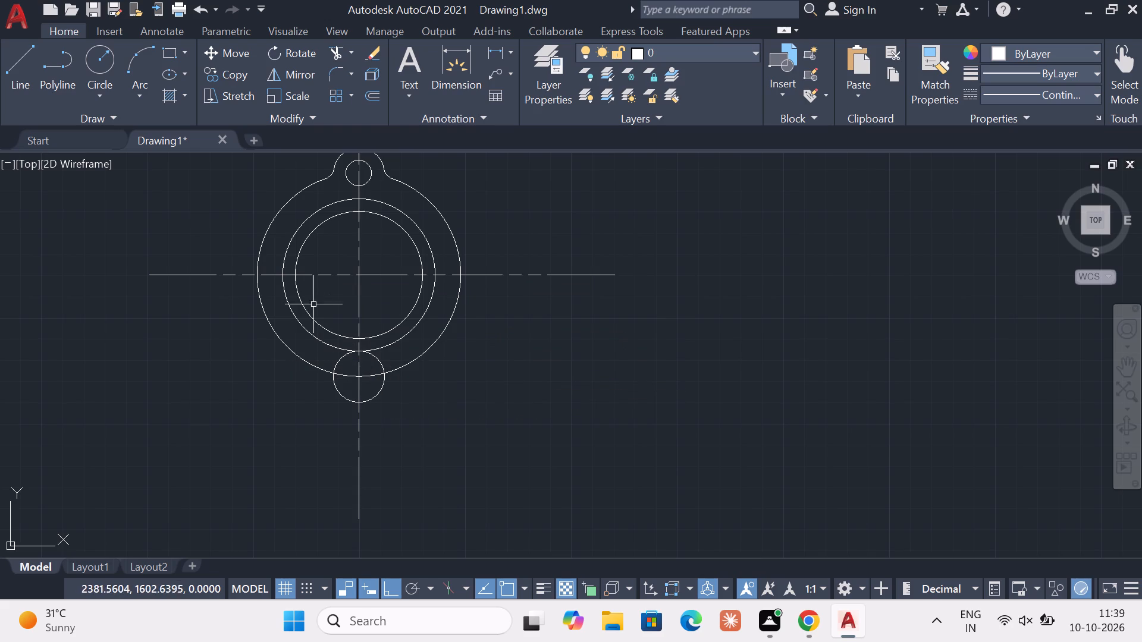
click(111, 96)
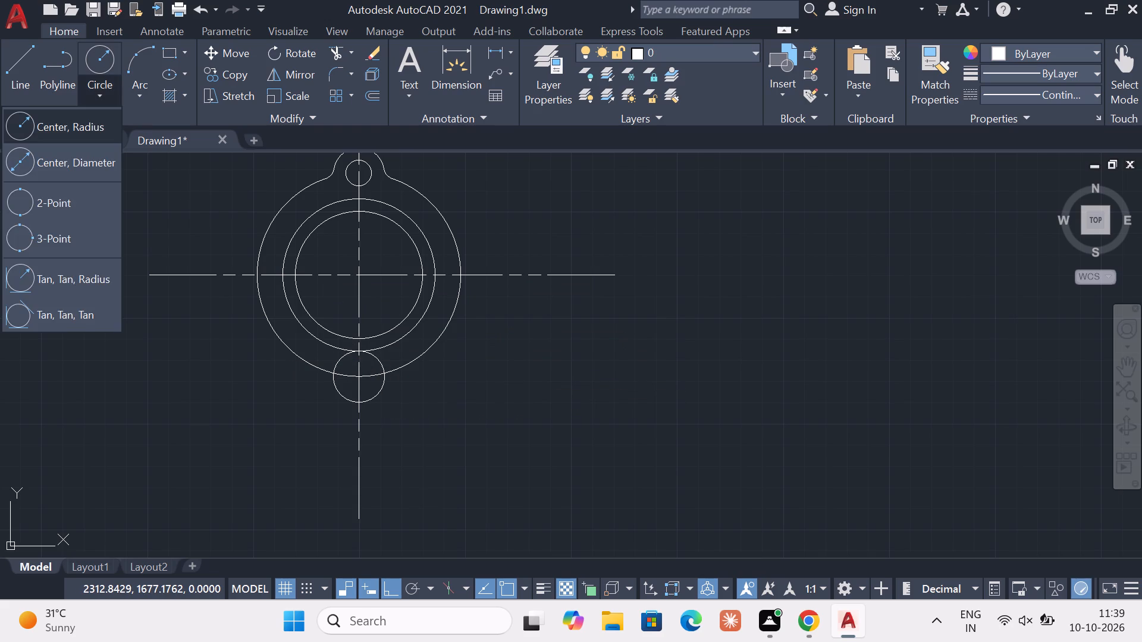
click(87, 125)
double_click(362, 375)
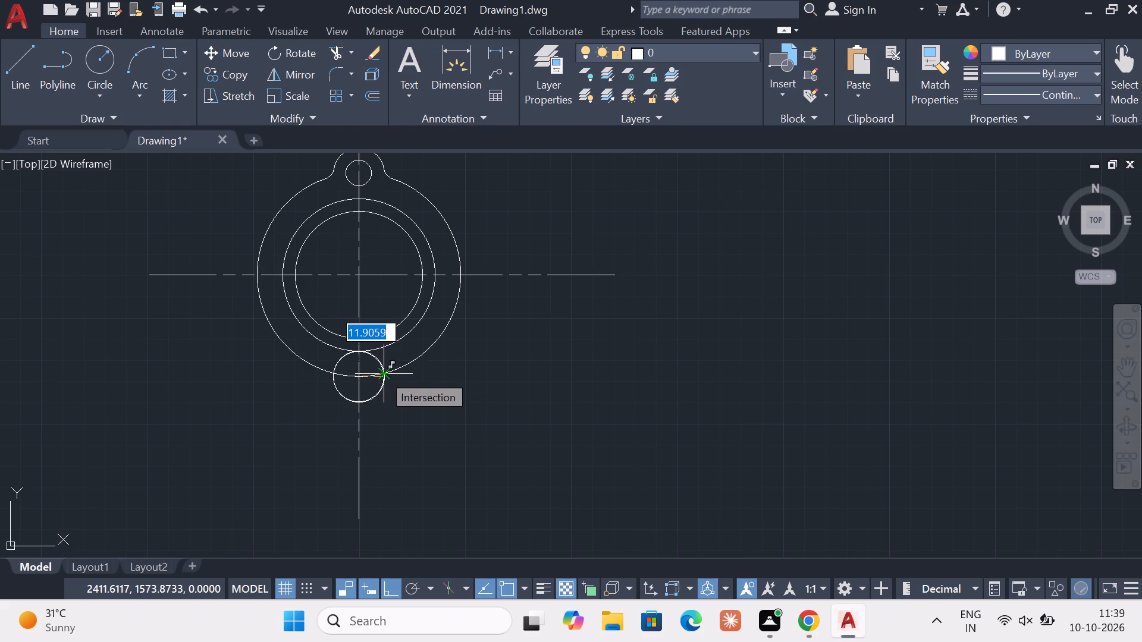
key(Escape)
Draw a 12-diameter hole circle concentric with the bottom lug's 12-radius circle.
click(112, 97)
click(104, 162)
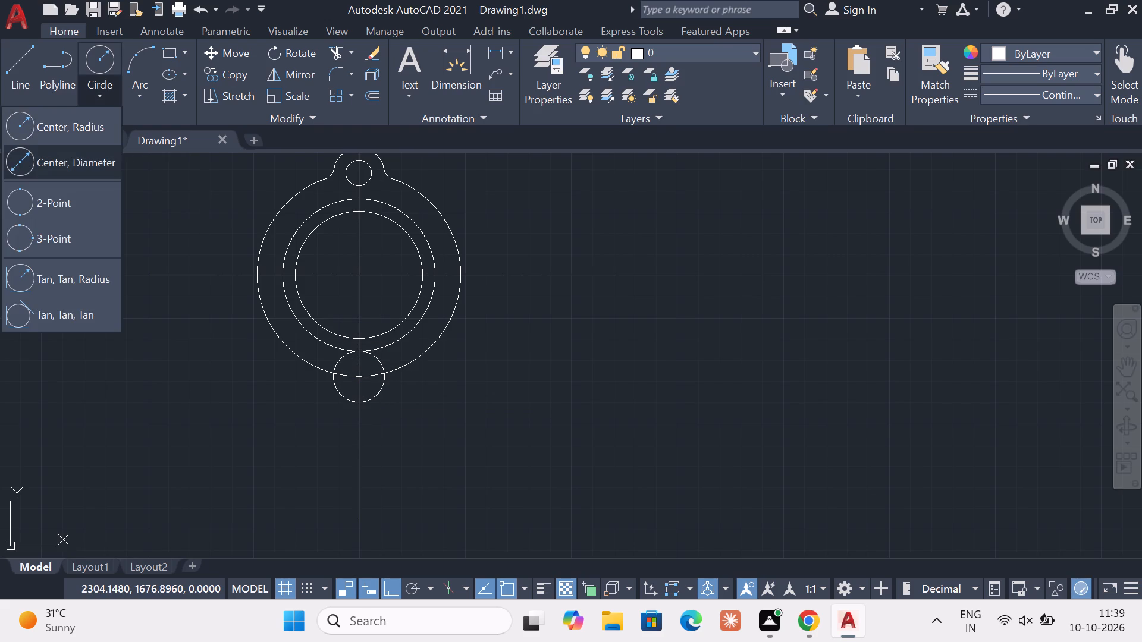
click(357, 375)
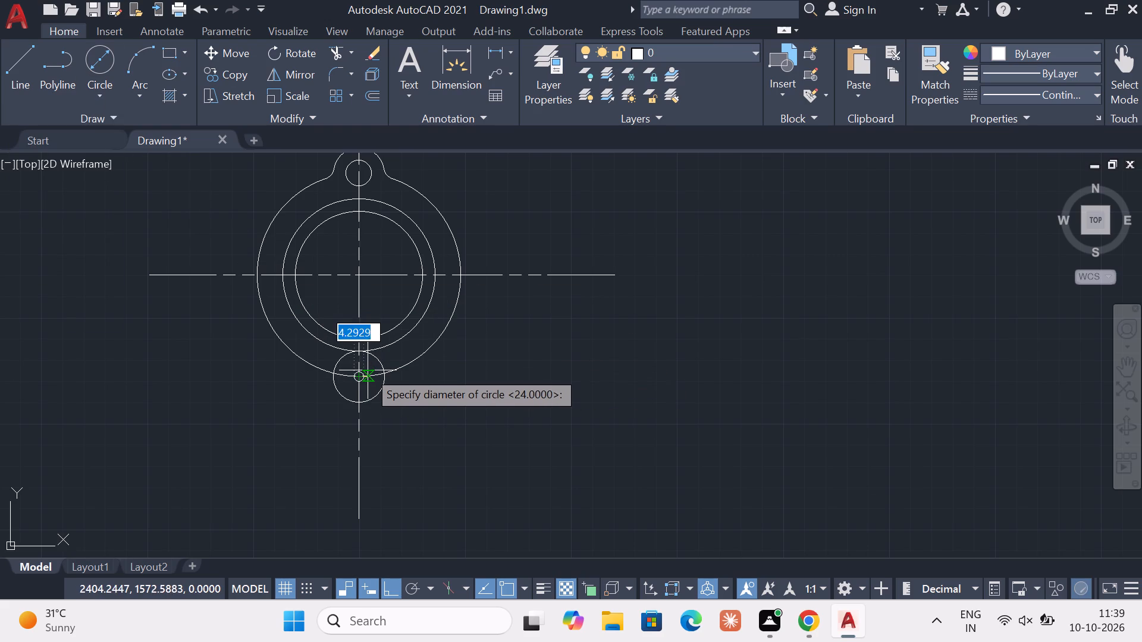
text(12)
key(Return)
Trim the bottom lug circle's arc inside the ring and the 96-diameter circle's segments crossing the lug and its hole.
scroll(376, 364, up, 1)
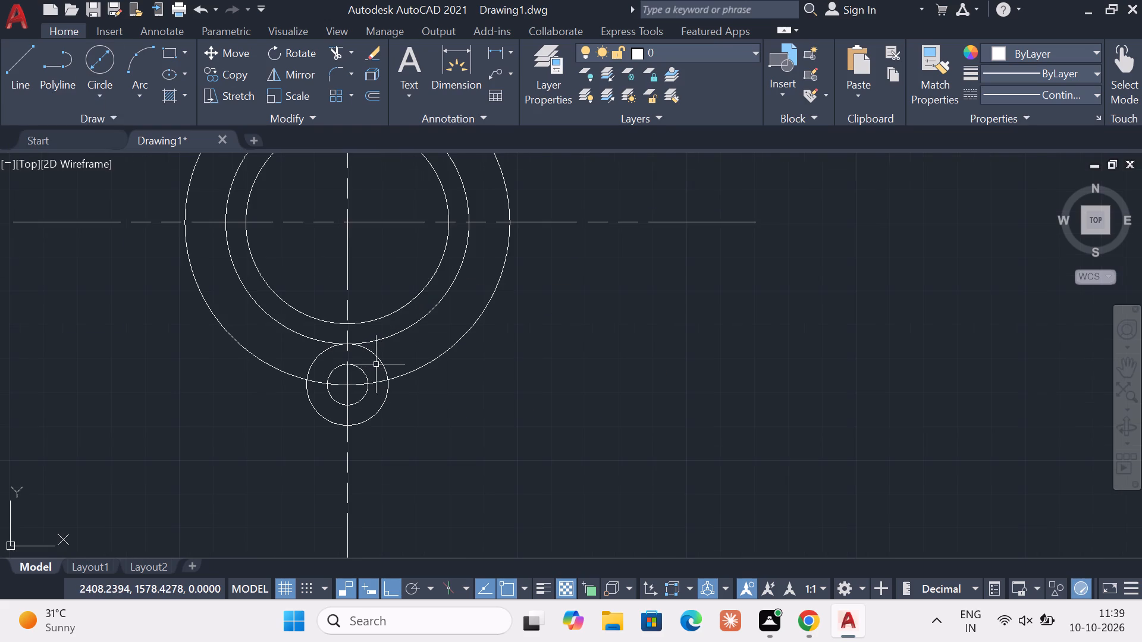
click(334, 49)
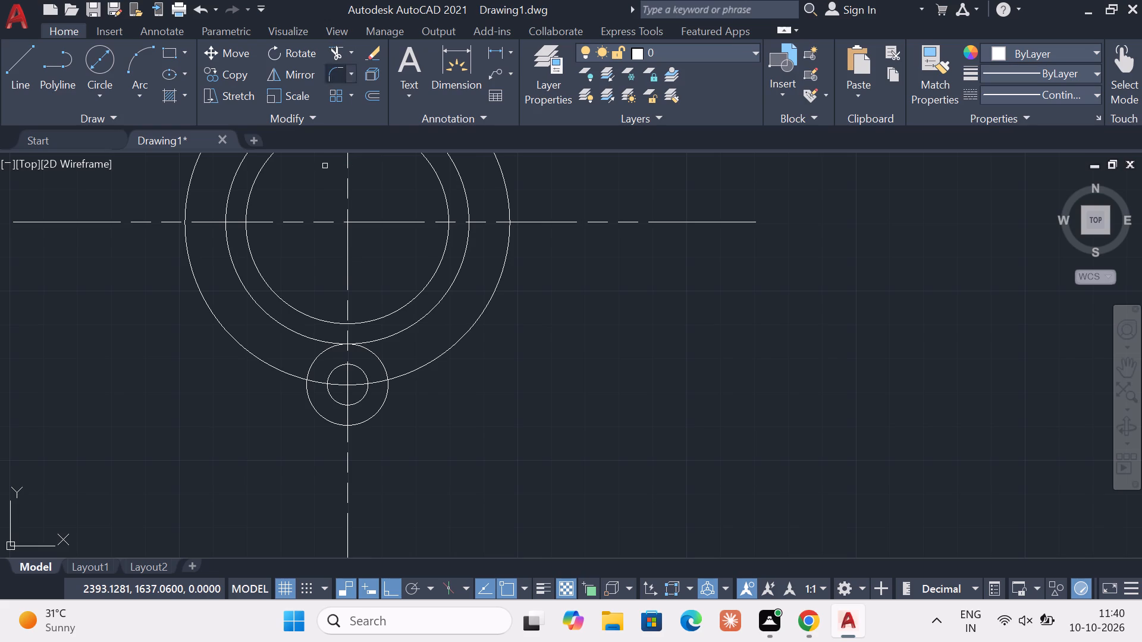
click(384, 367)
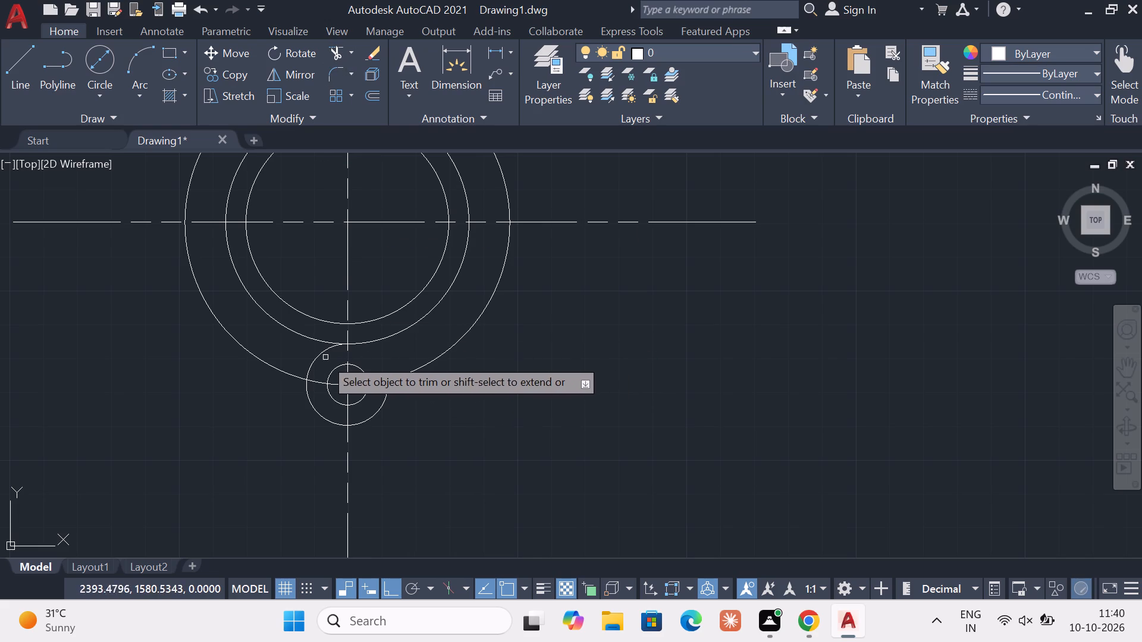
click(319, 361)
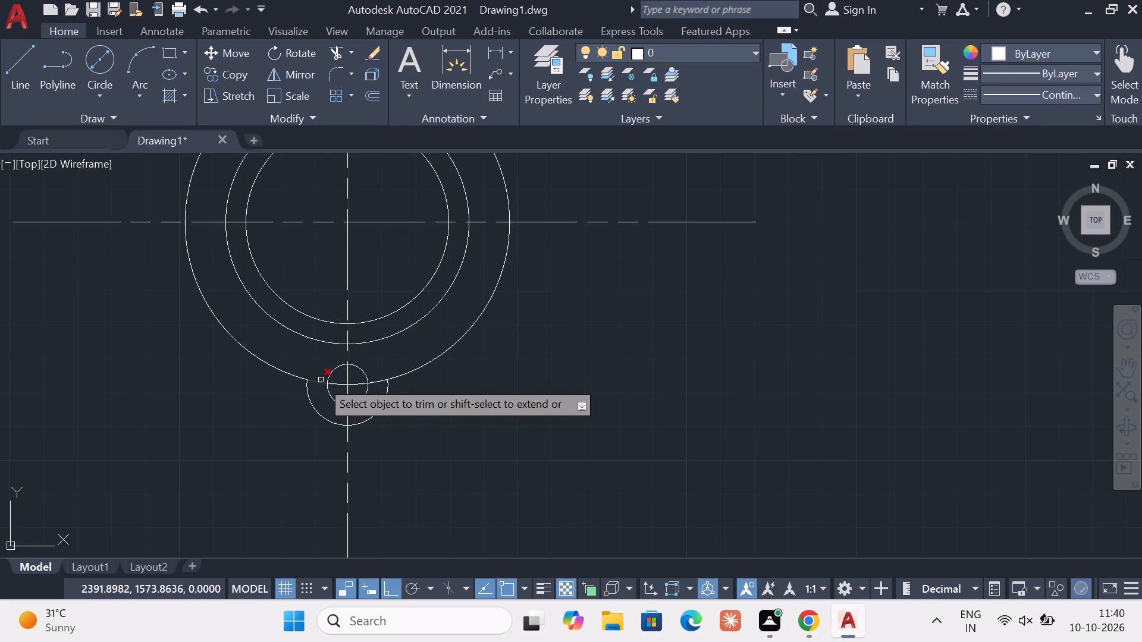
click(320, 380)
click(337, 383)
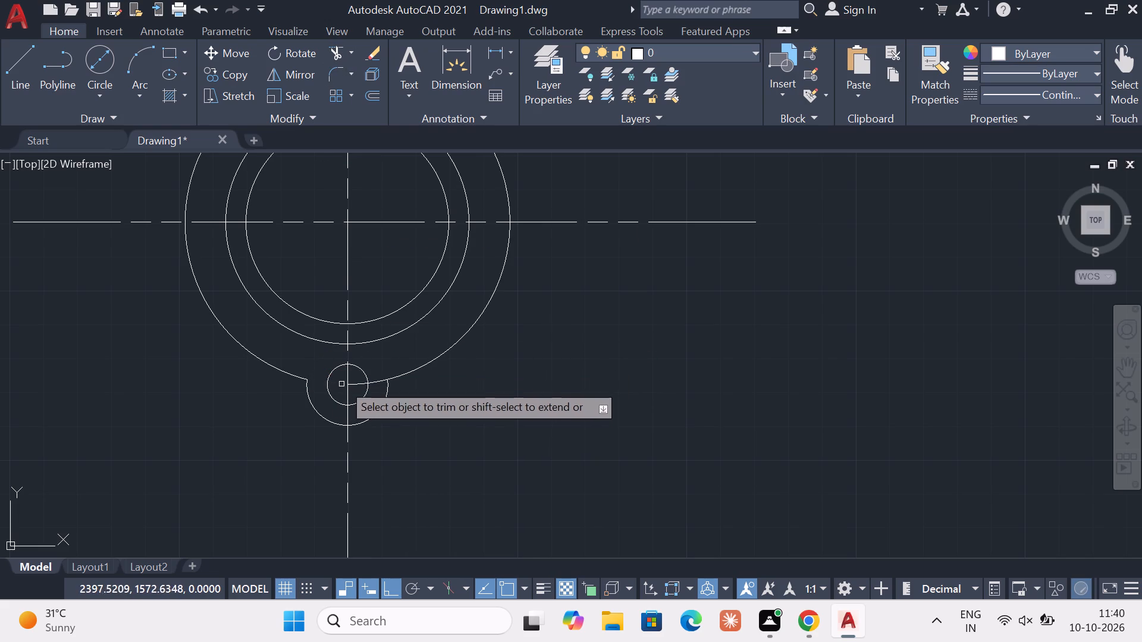
click(356, 383)
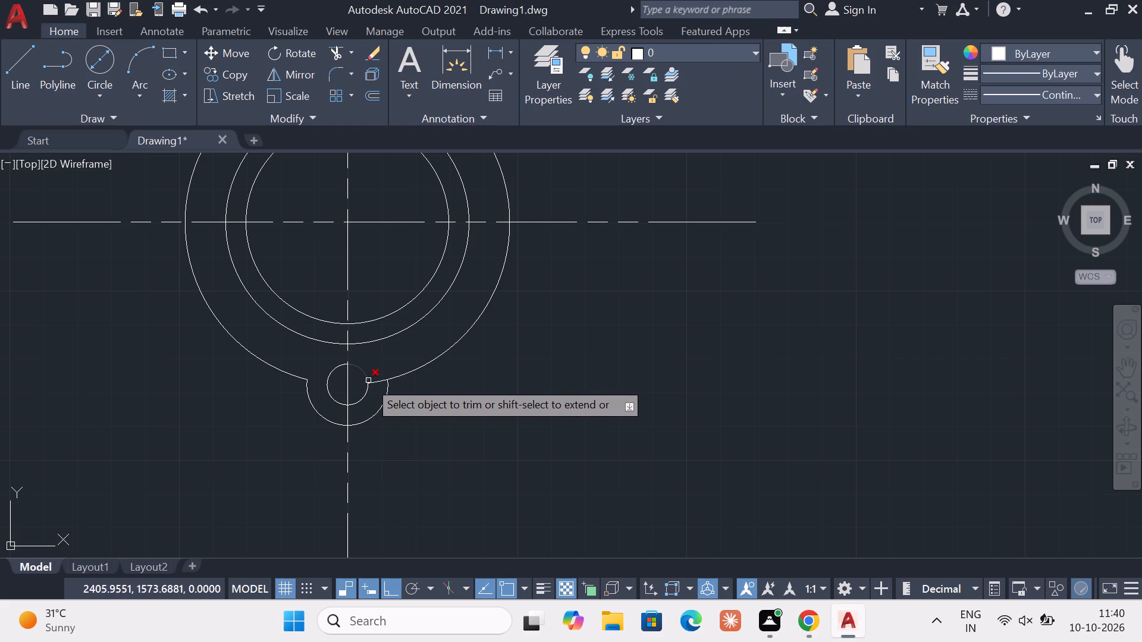
click(379, 382)
key(Escape)
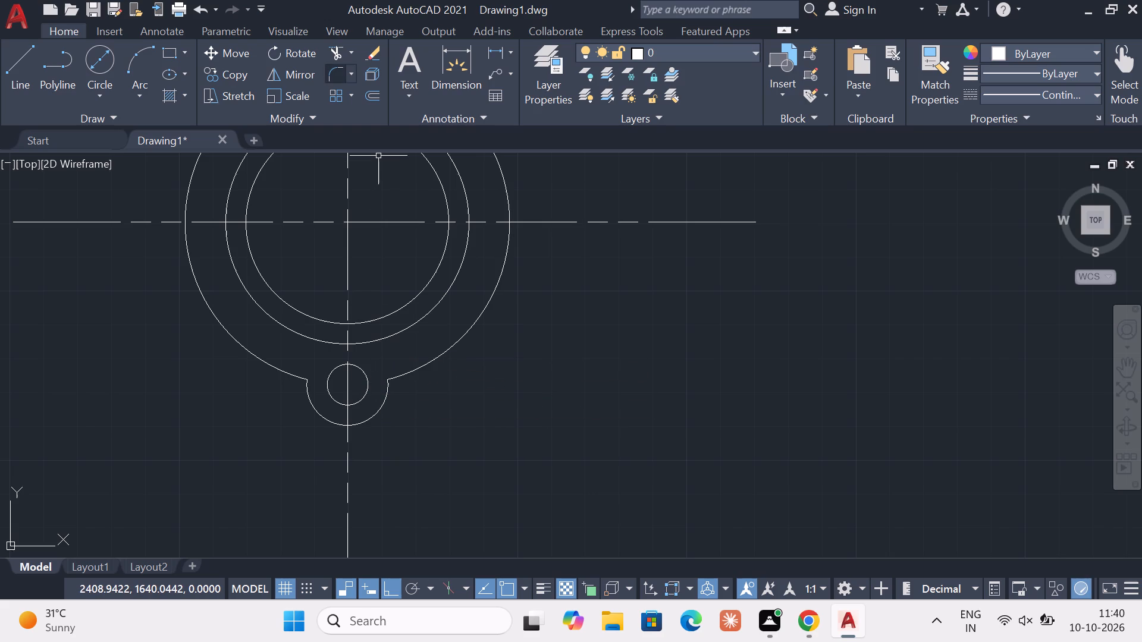
Fillet both corners where the bottom lug's arc meets the 96-diameter outer circle.
click(340, 75)
click(407, 370)
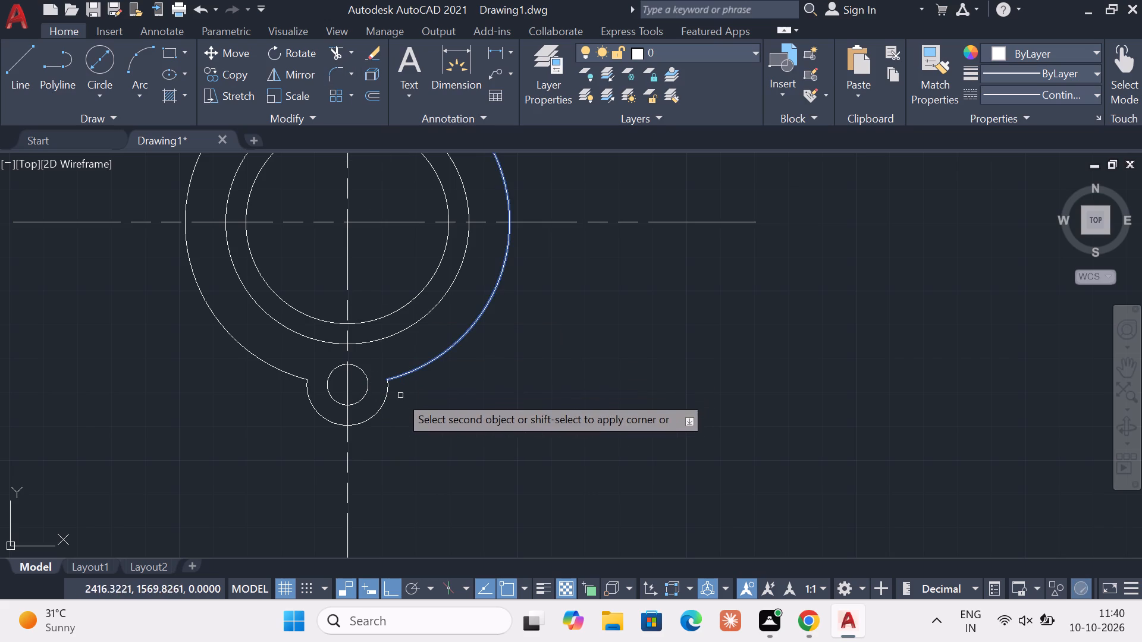
click(387, 397)
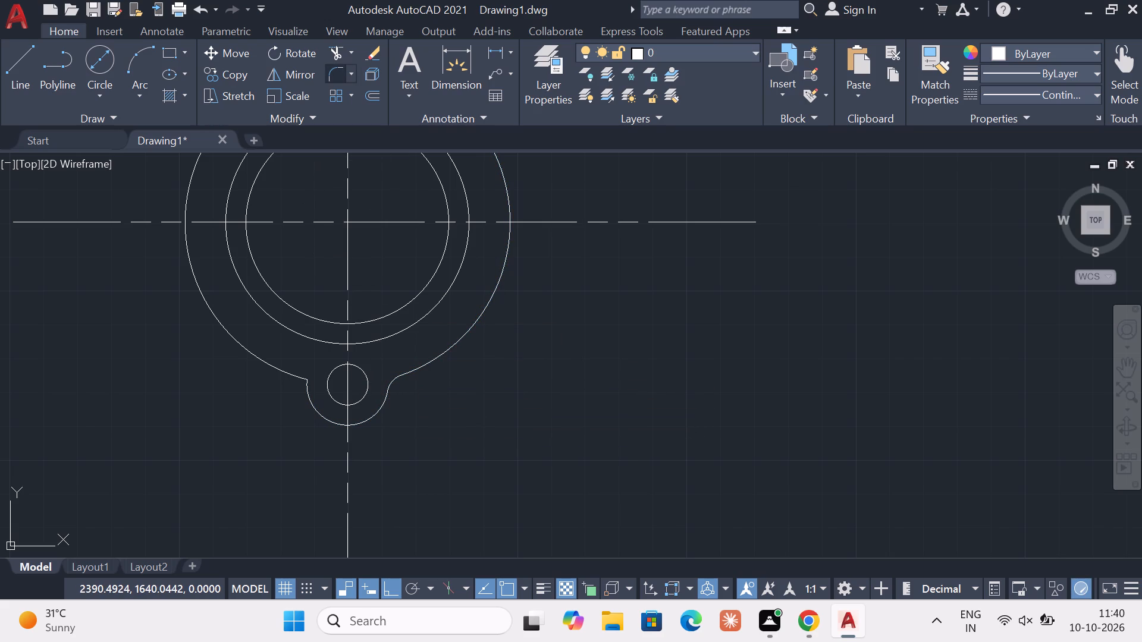
click(335, 74)
click(307, 395)
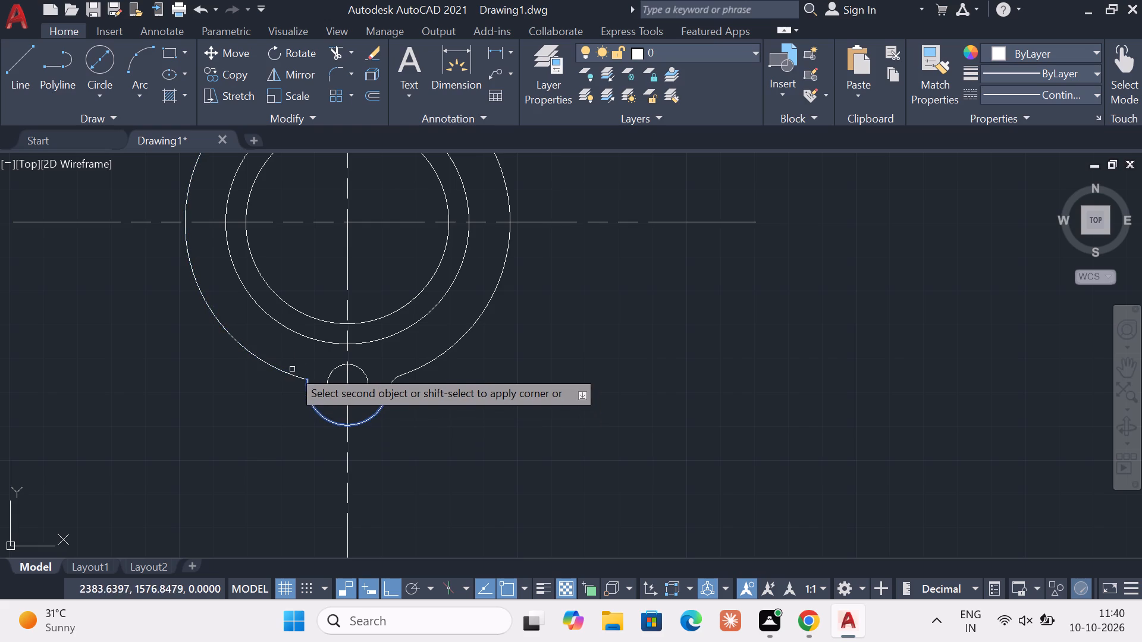
click(289, 376)
key(Escape)
Draw a 60-radius circle centred on the ring's centre, where the centre lines cross.
middle_drag(513, 329, 516, 331)
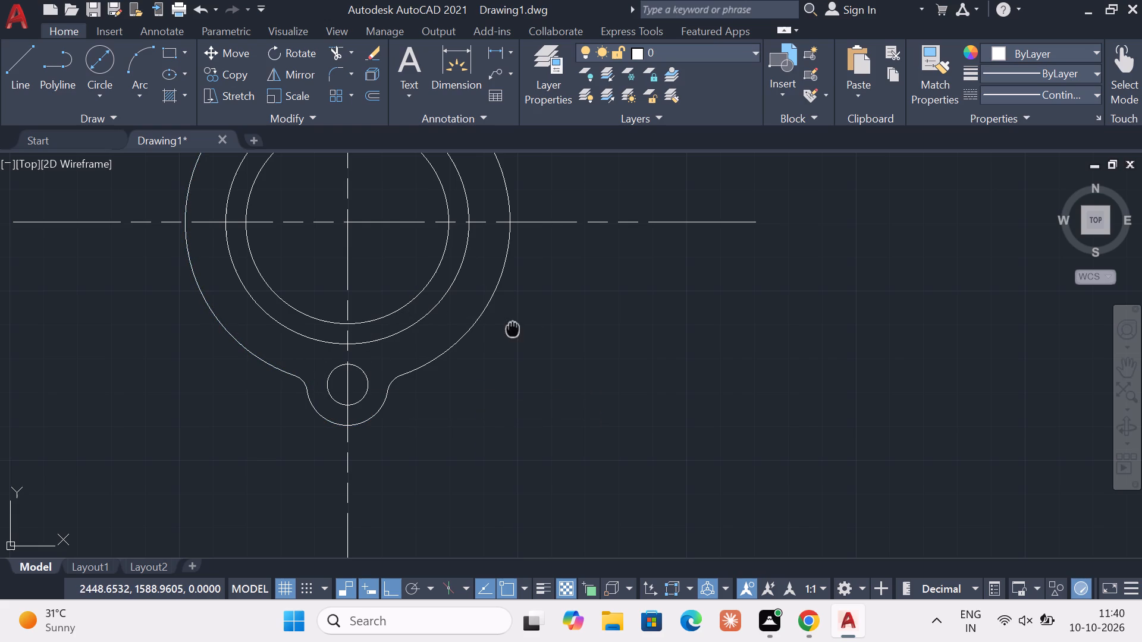
middle_drag(516, 331, 443, 456)
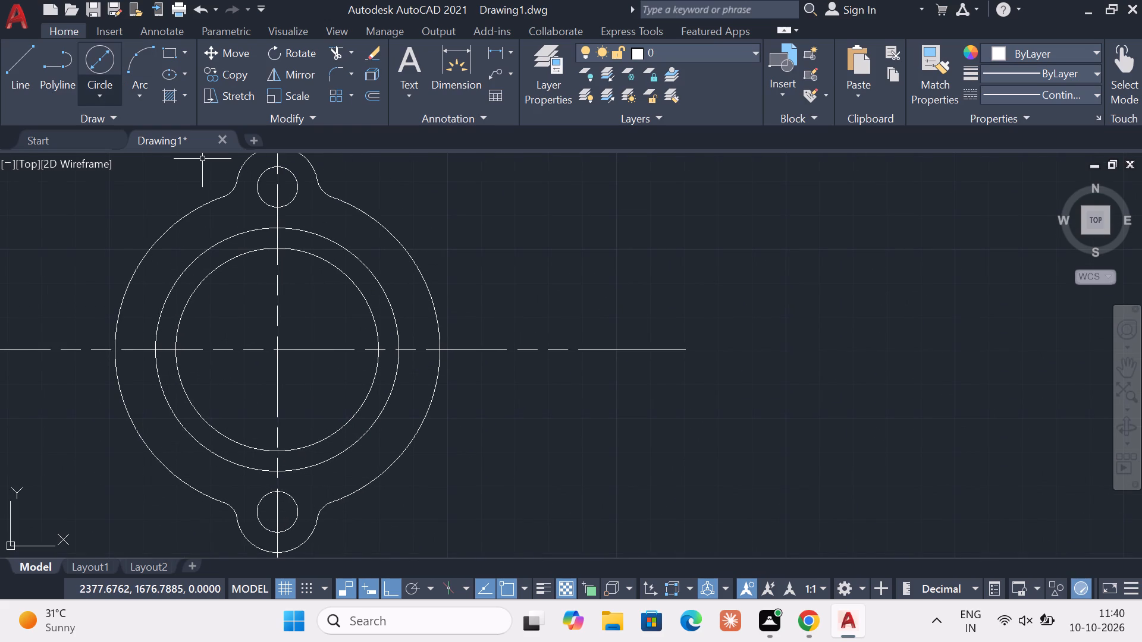
click(111, 100)
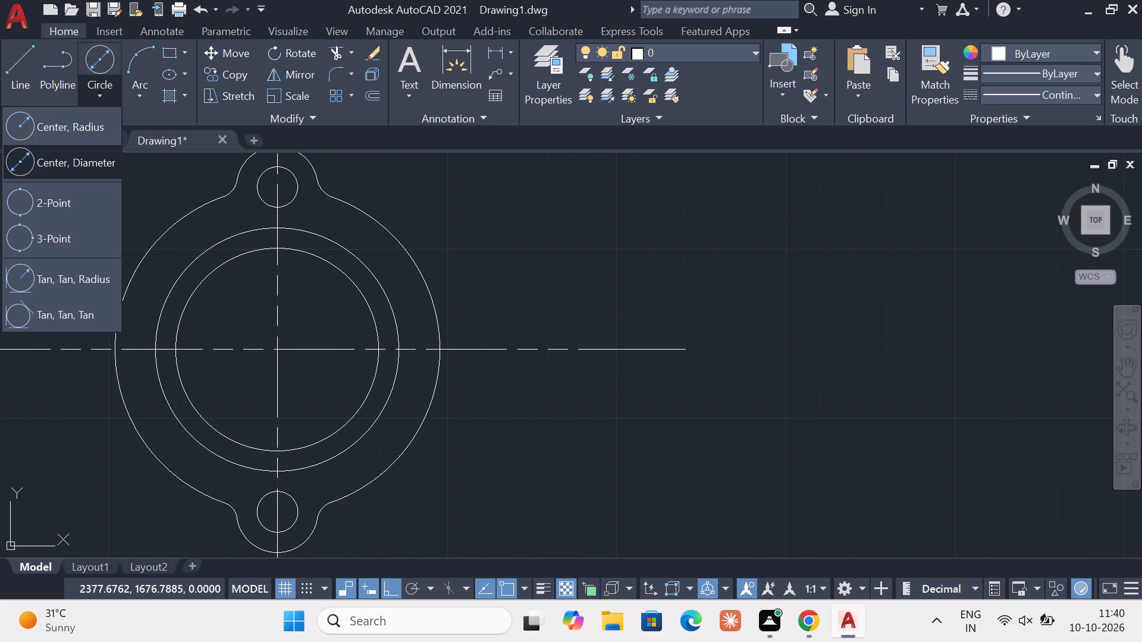
click(80, 133)
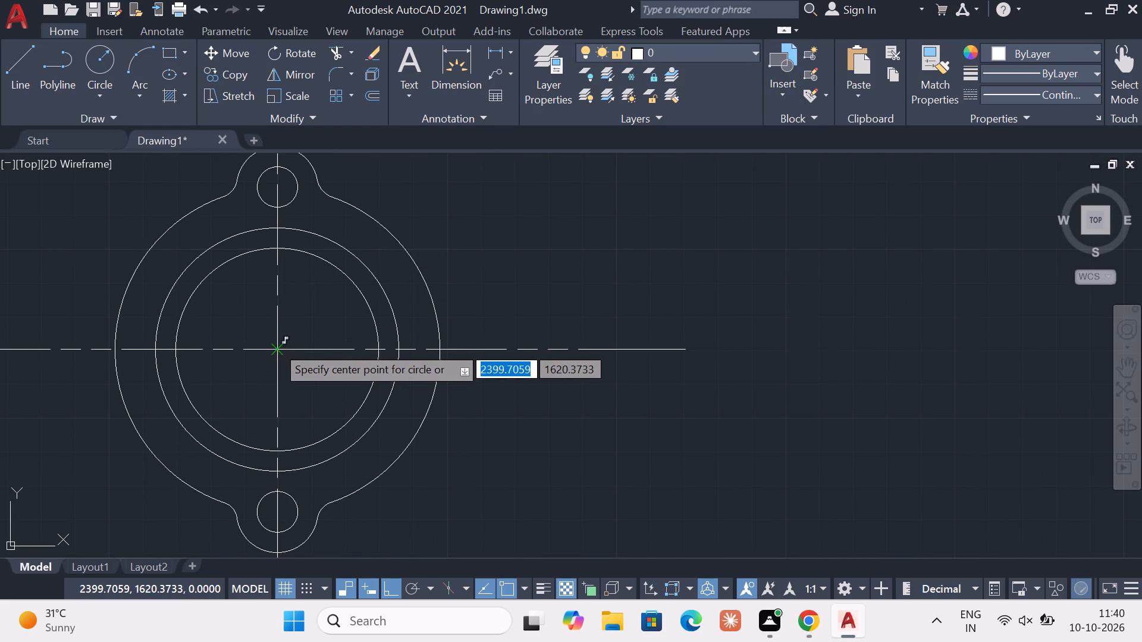
click(277, 346)
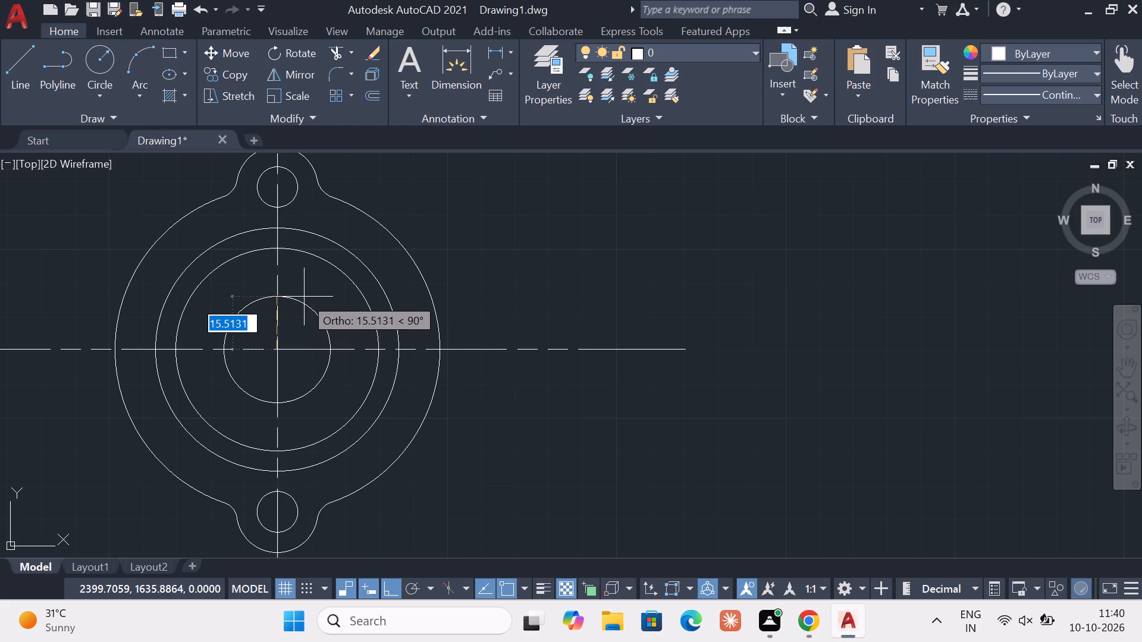
key(6)
key(0)
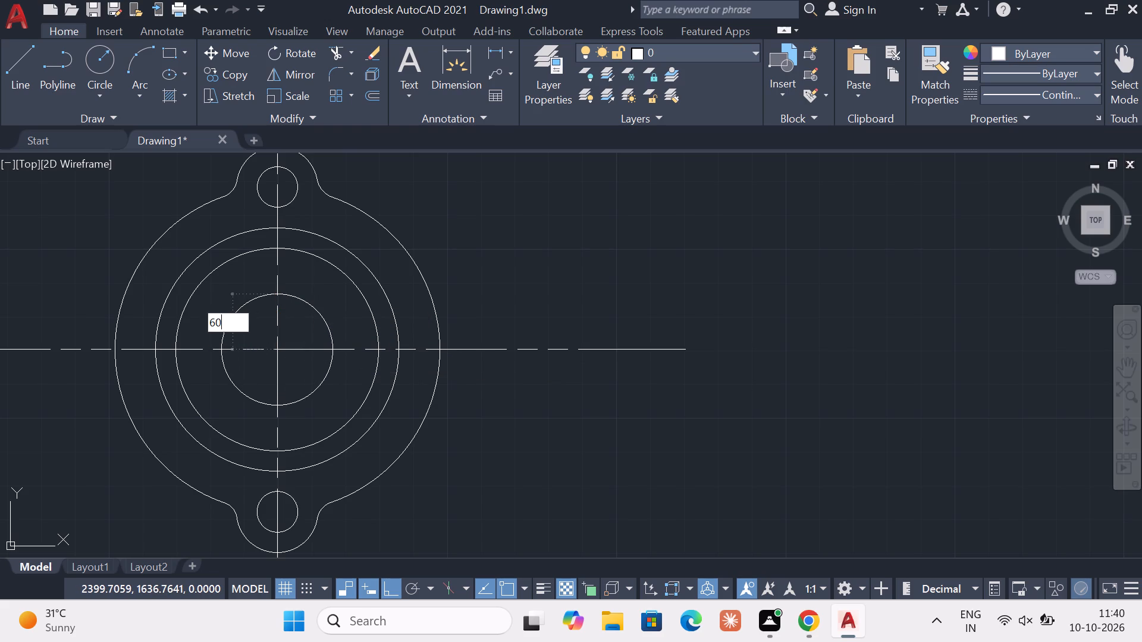
key(Return)
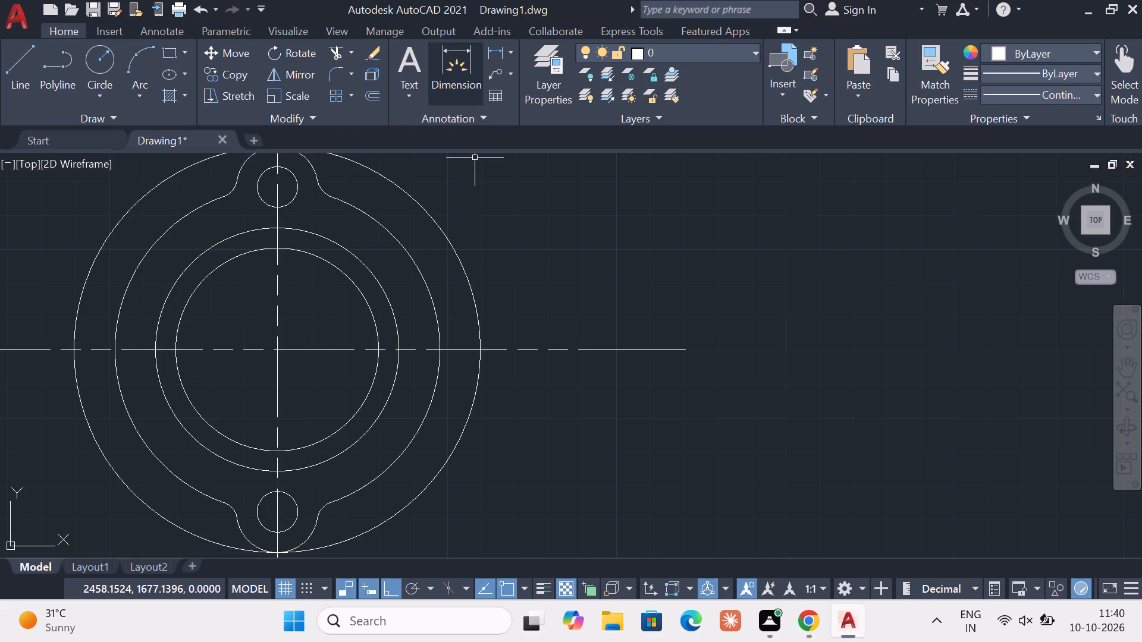
key(Escape)
Draw 10-long vertical lines upward from the left and right quadrants of the 96-diameter circle.
click(25, 74)
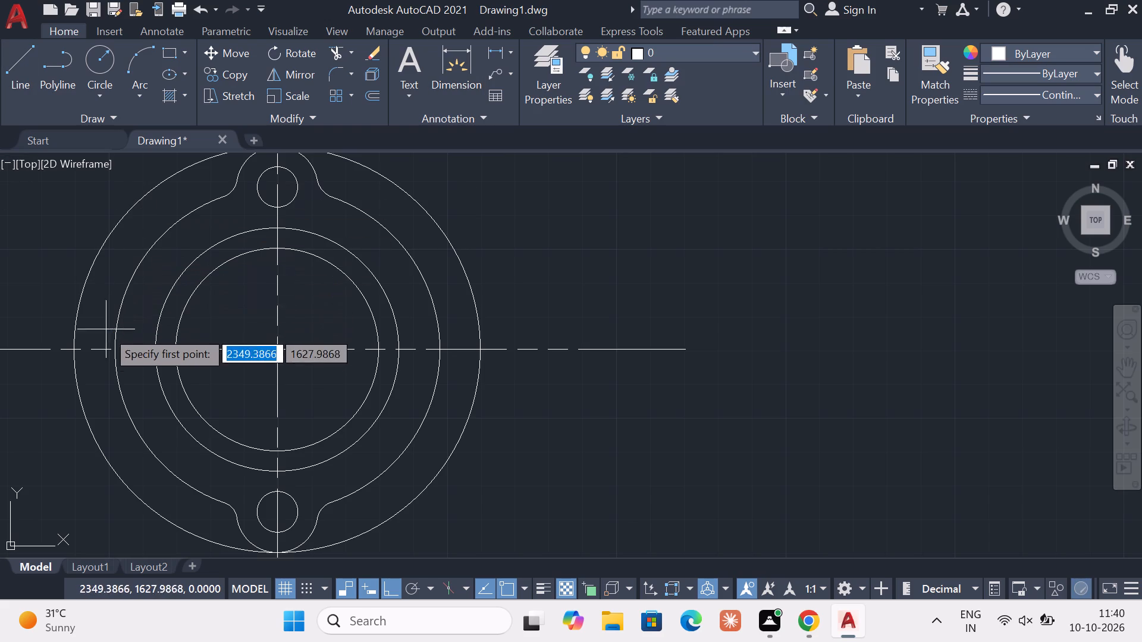
click(113, 349)
key(1)
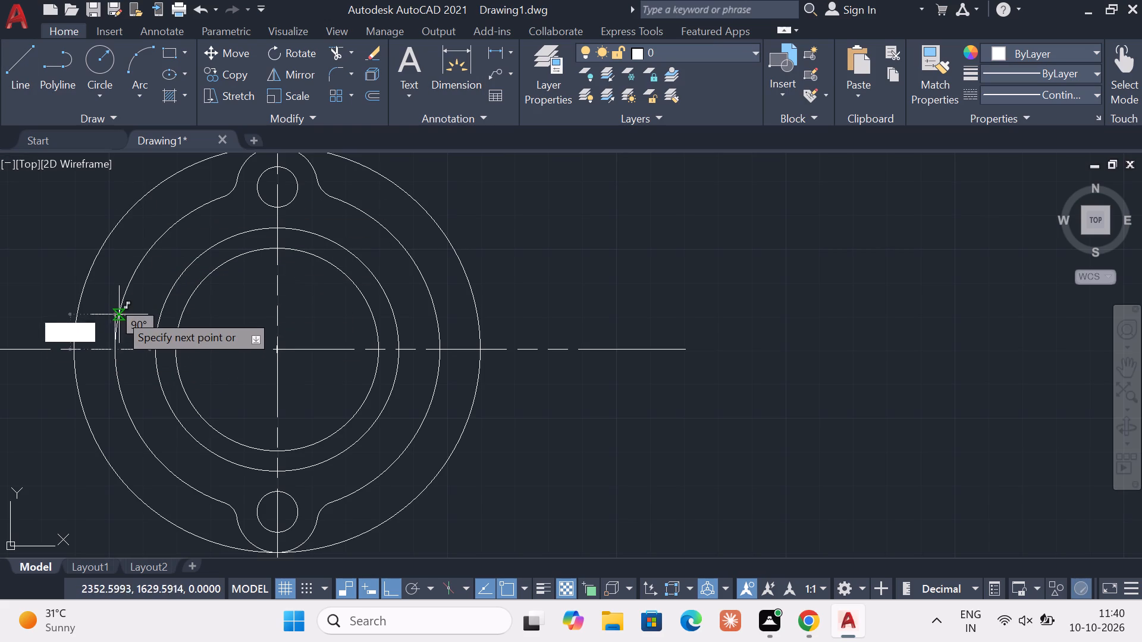
key(0)
key(Return)
key(Escape)
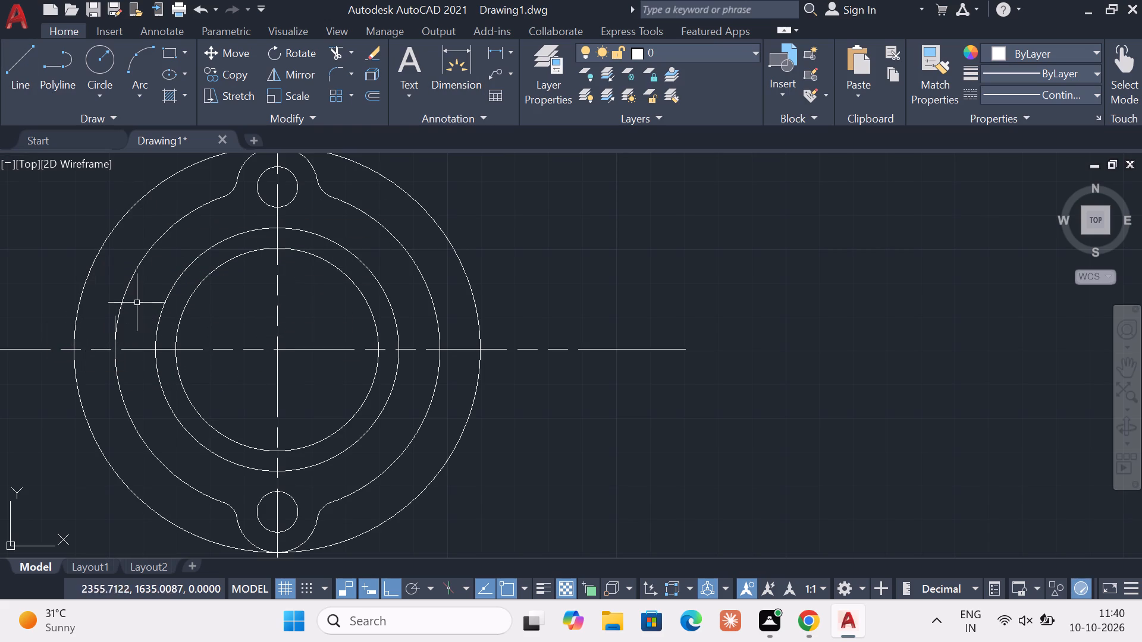
click(14, 70)
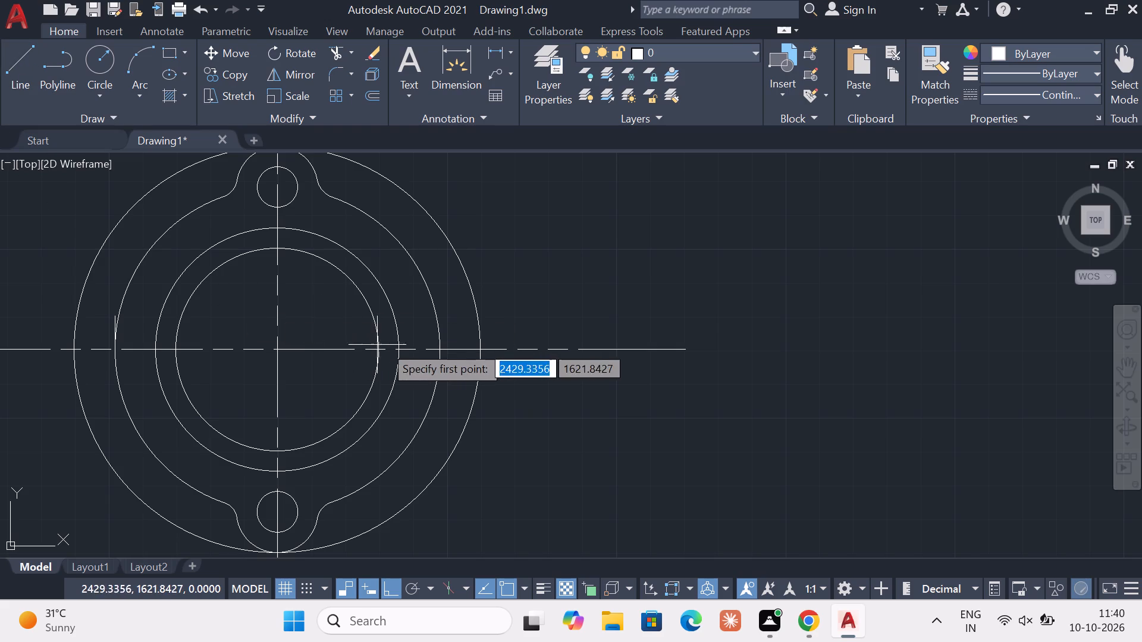
click(442, 353)
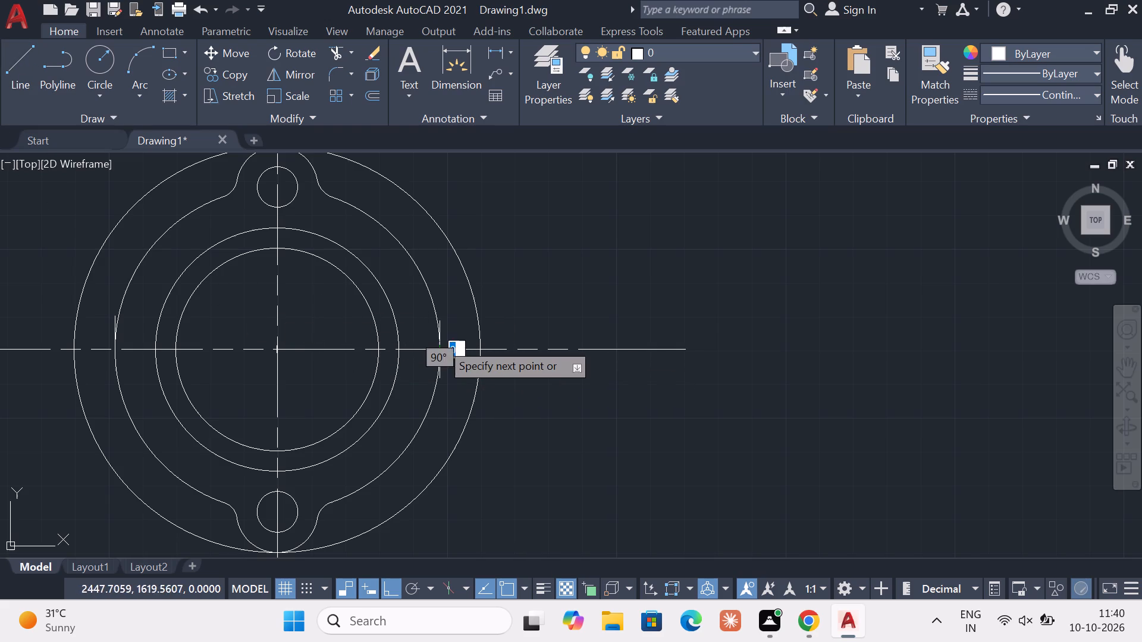
text(10)
key(Return)
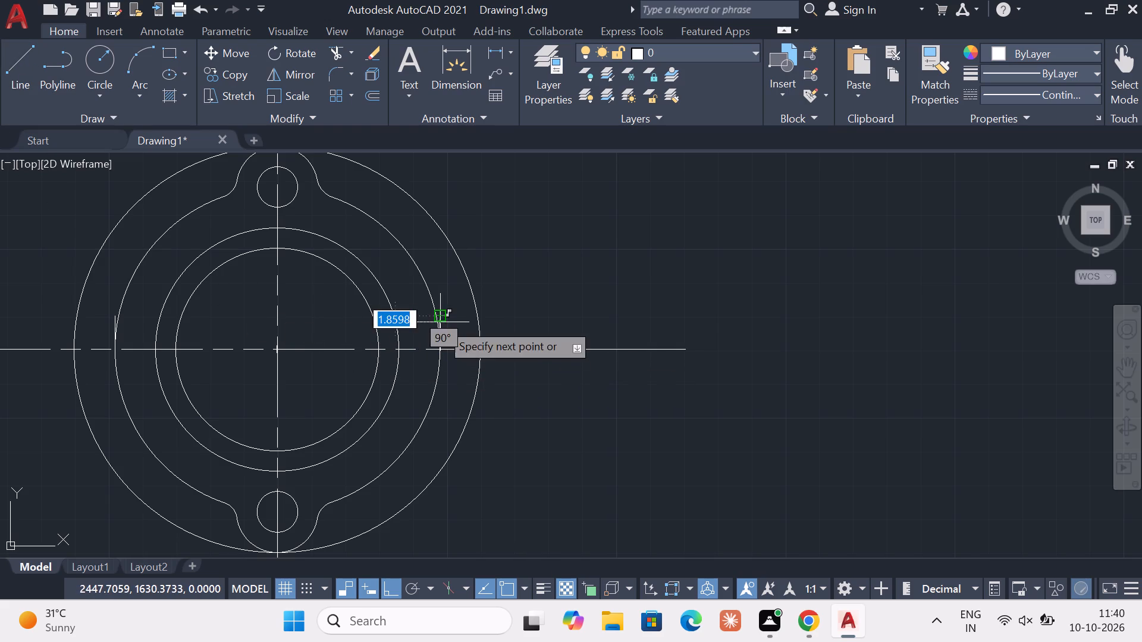
key(Escape)
Draw 10-long vertical lines downward from the left and right quadrants of the 96-diameter circle.
click(19, 72)
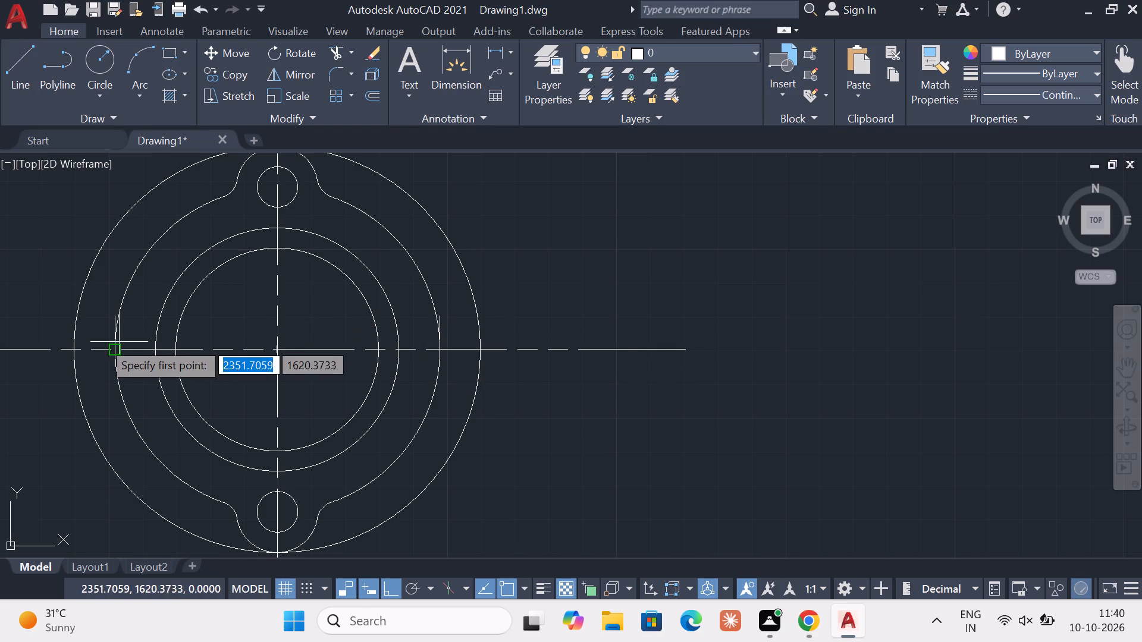
click(112, 347)
text(10)
key(Return)
key(Escape)
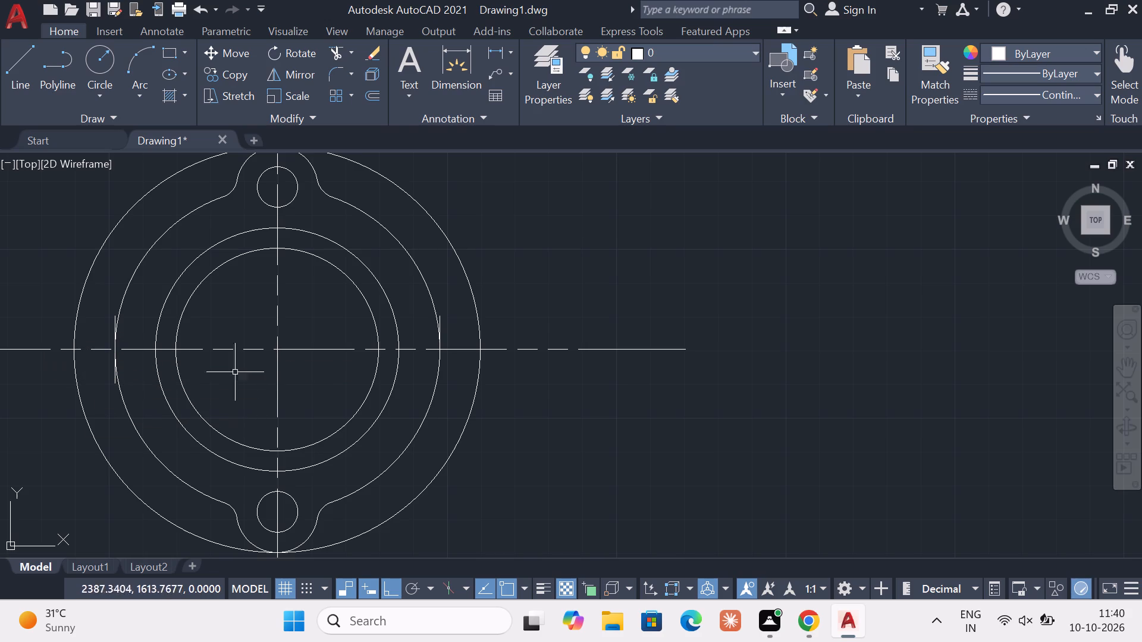
click(26, 73)
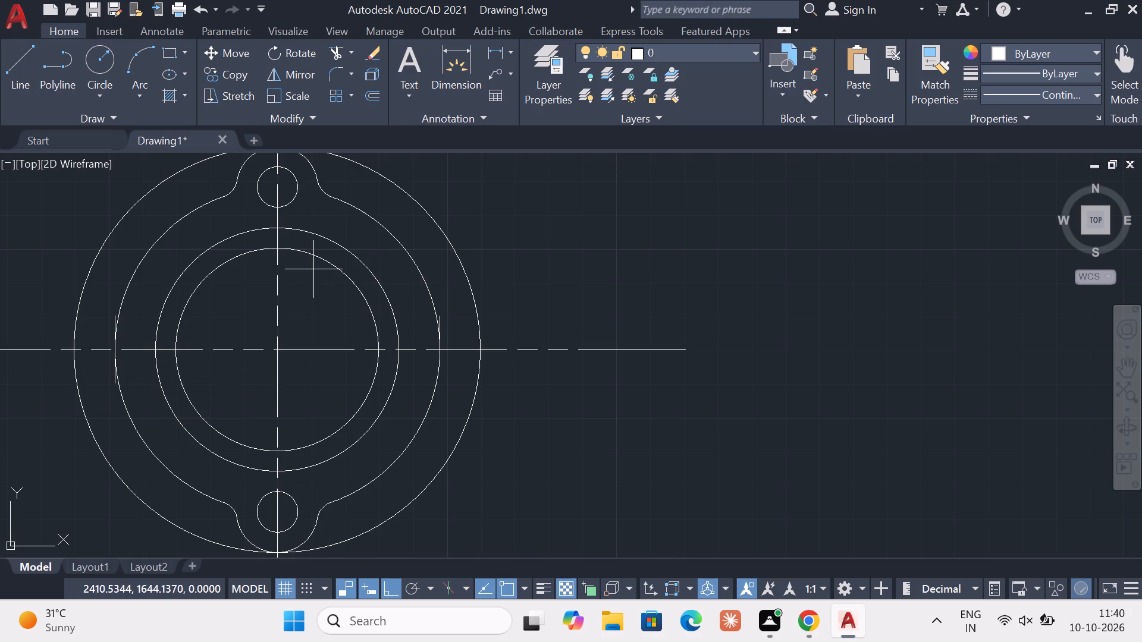
click(434, 346)
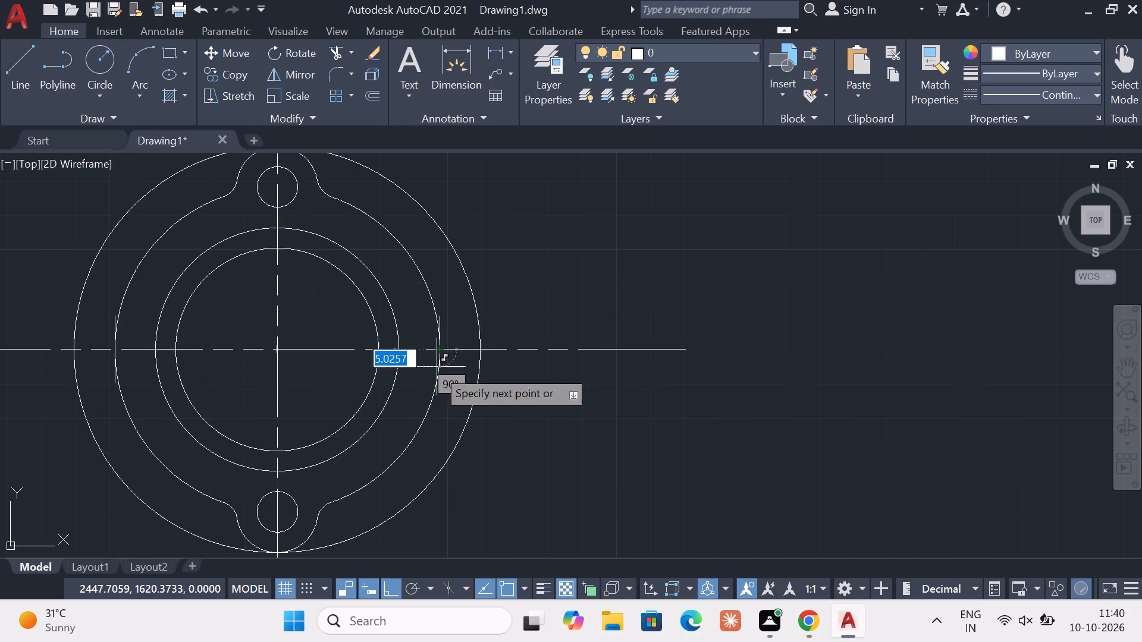
key(1)
key(0)
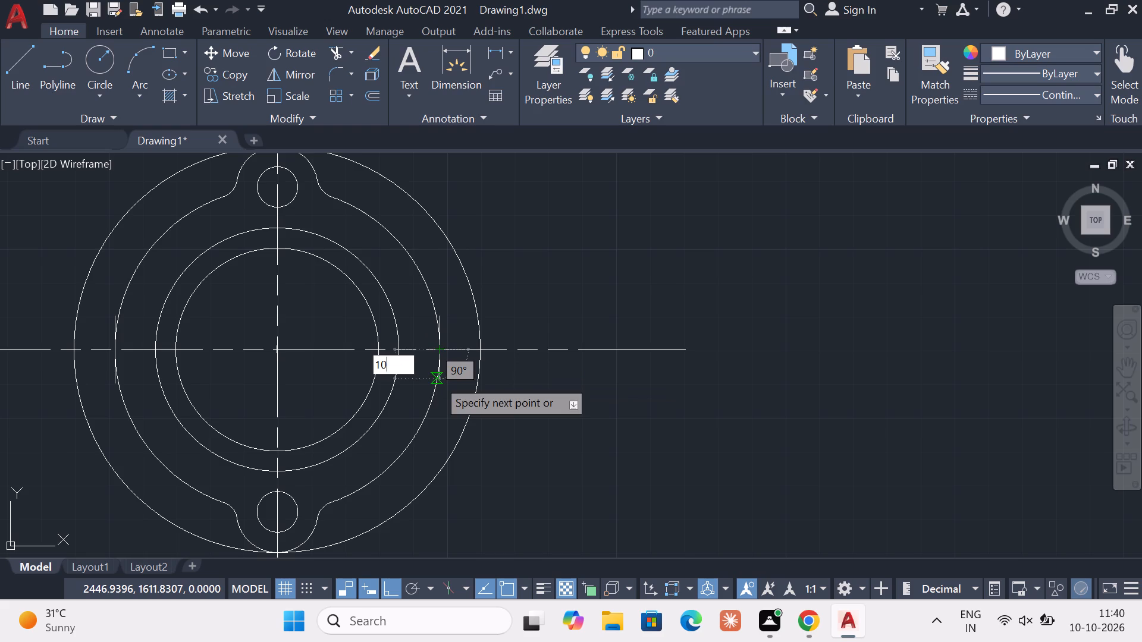
key(Return)
key(Escape)
Draw a 20-long vertical line upward from the left quadrant of the 60-radius circle.
click(9, 71)
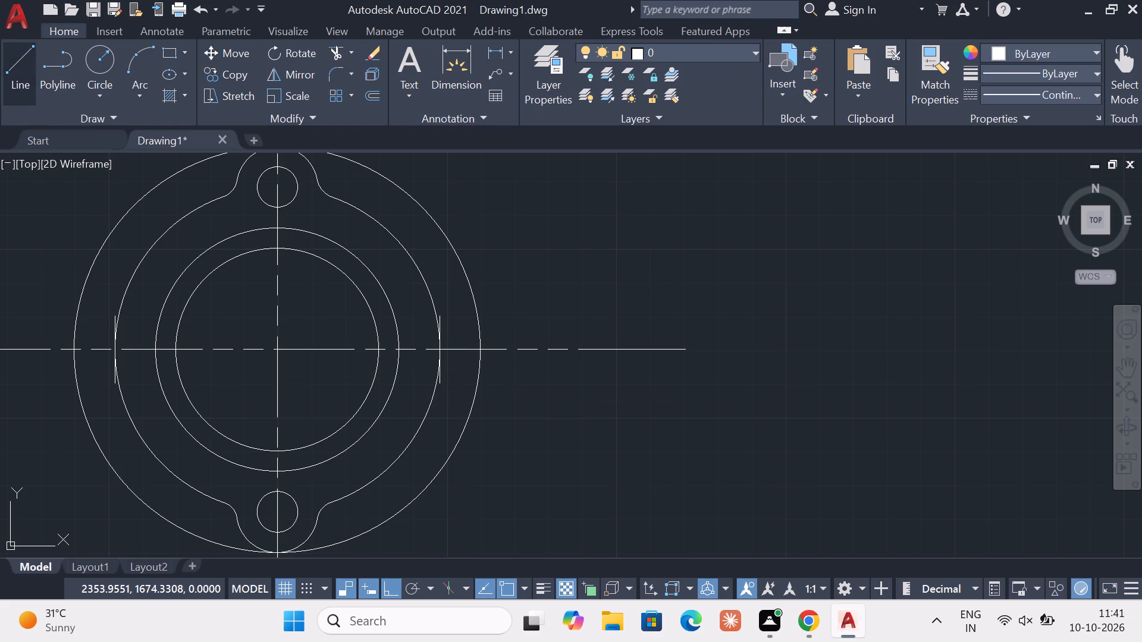
click(74, 348)
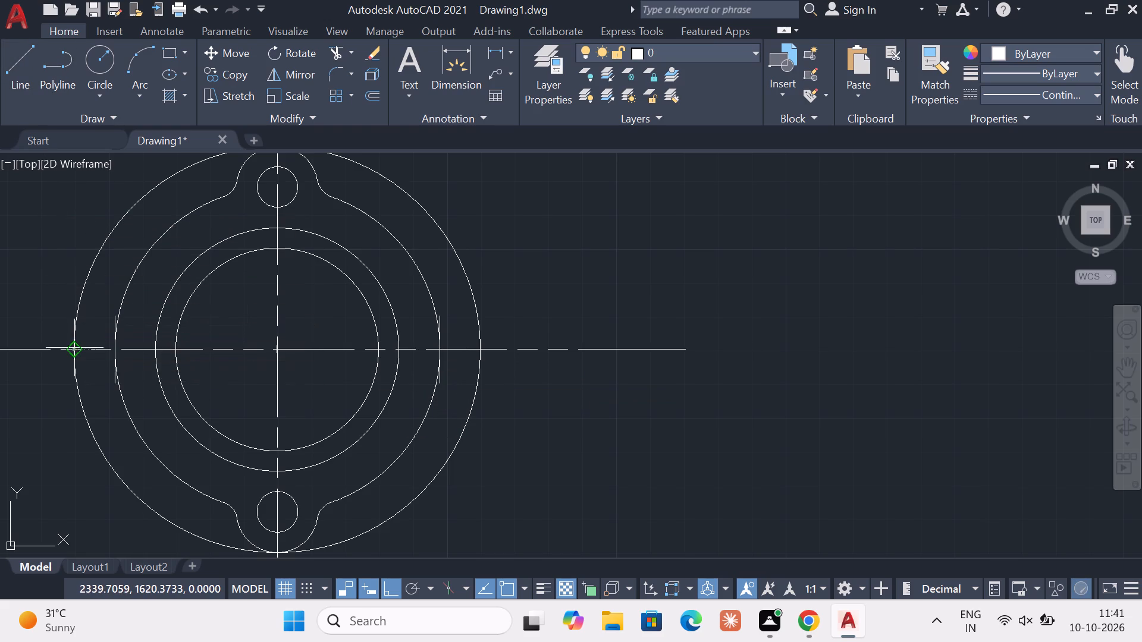
text(20)
key(Return)
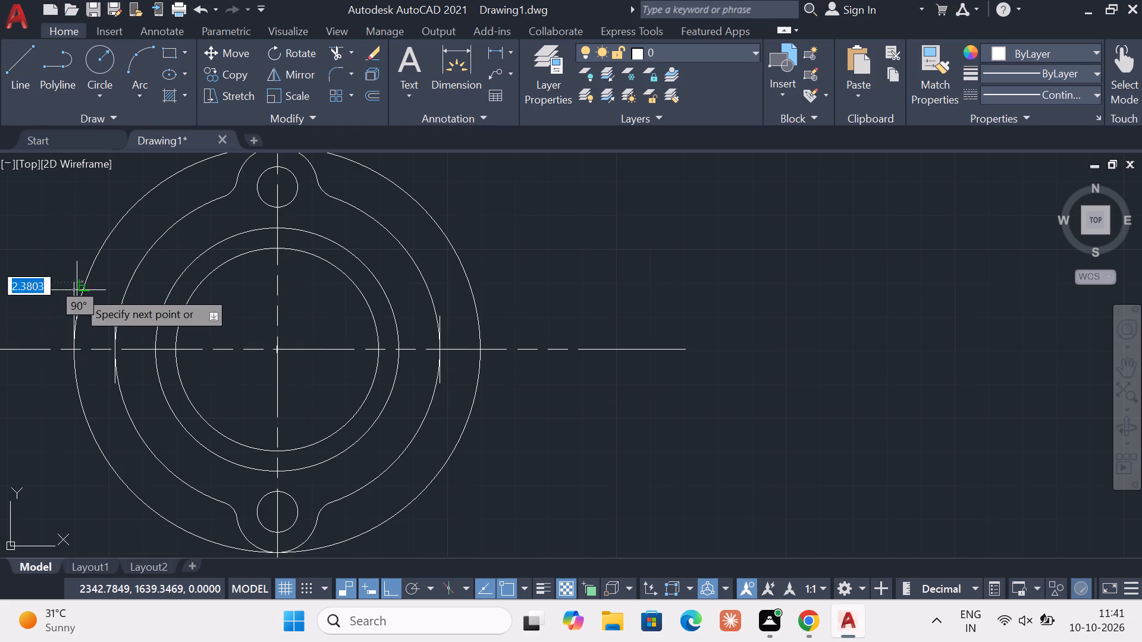
key(Escape)
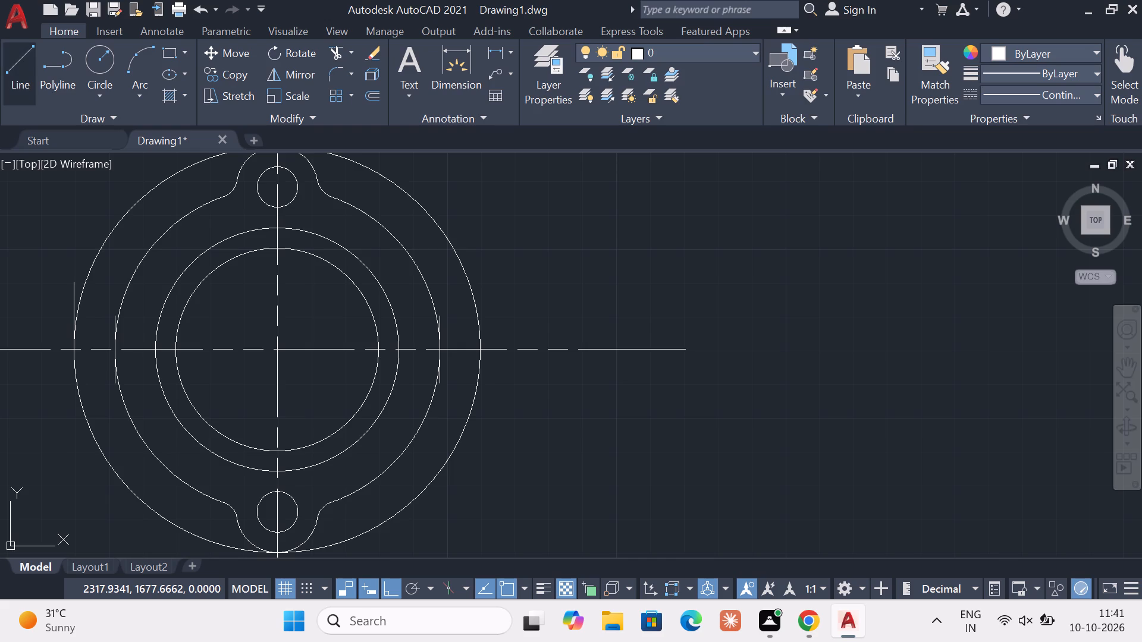
Draw a 20-long vertical line upward from the right quadrant of the 60-radius circle.
click(15, 78)
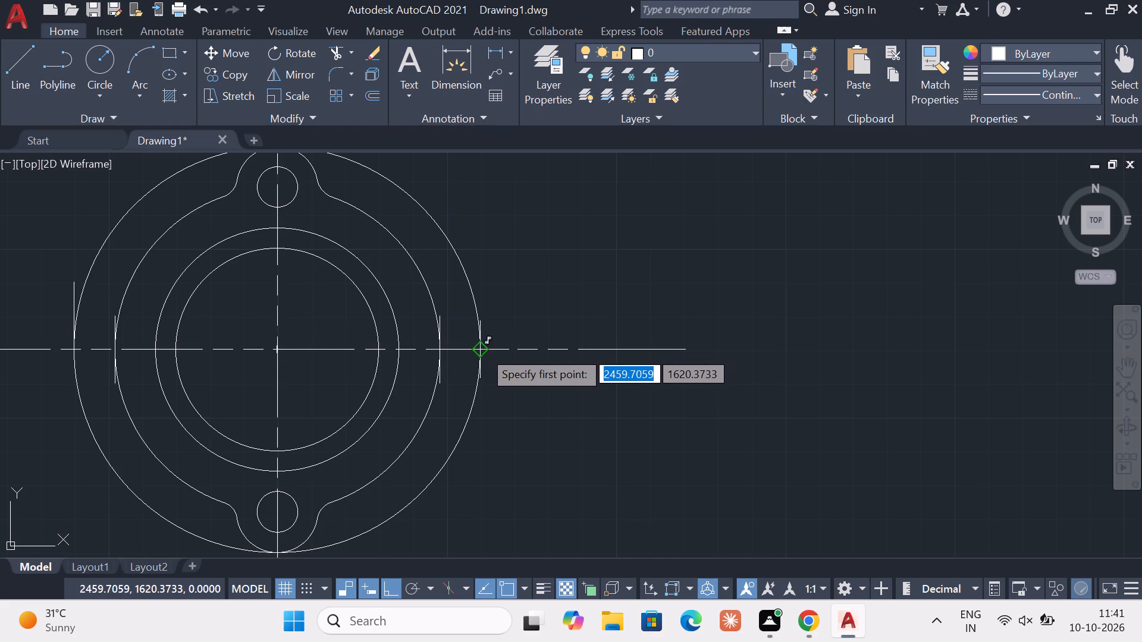
click(482, 351)
key(2)
key(0)
key(Return)
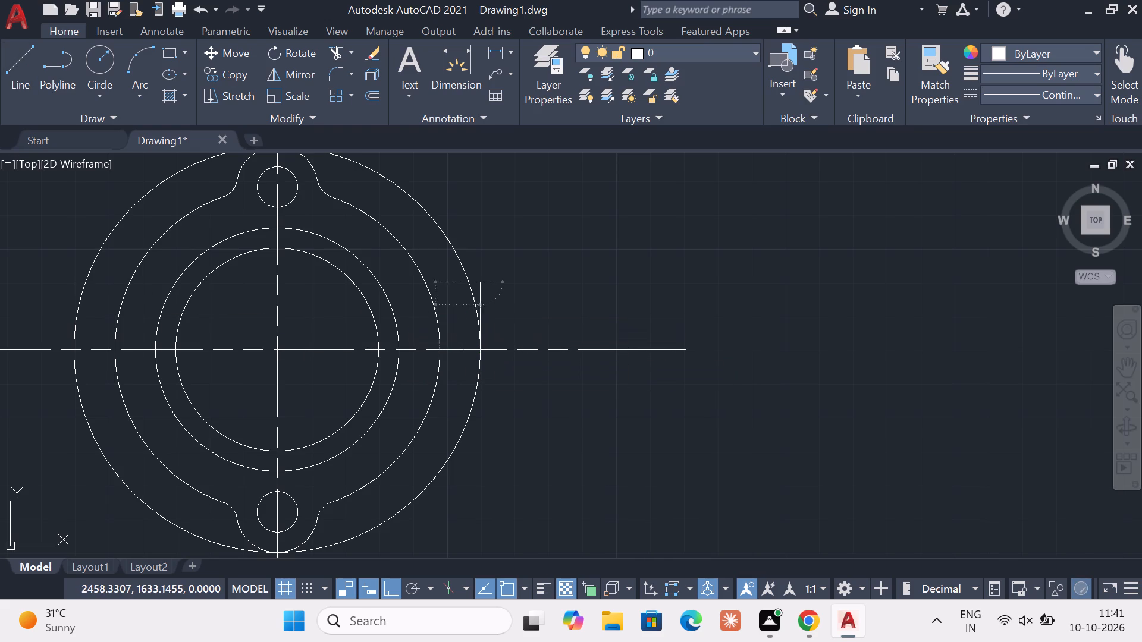
key(Escape)
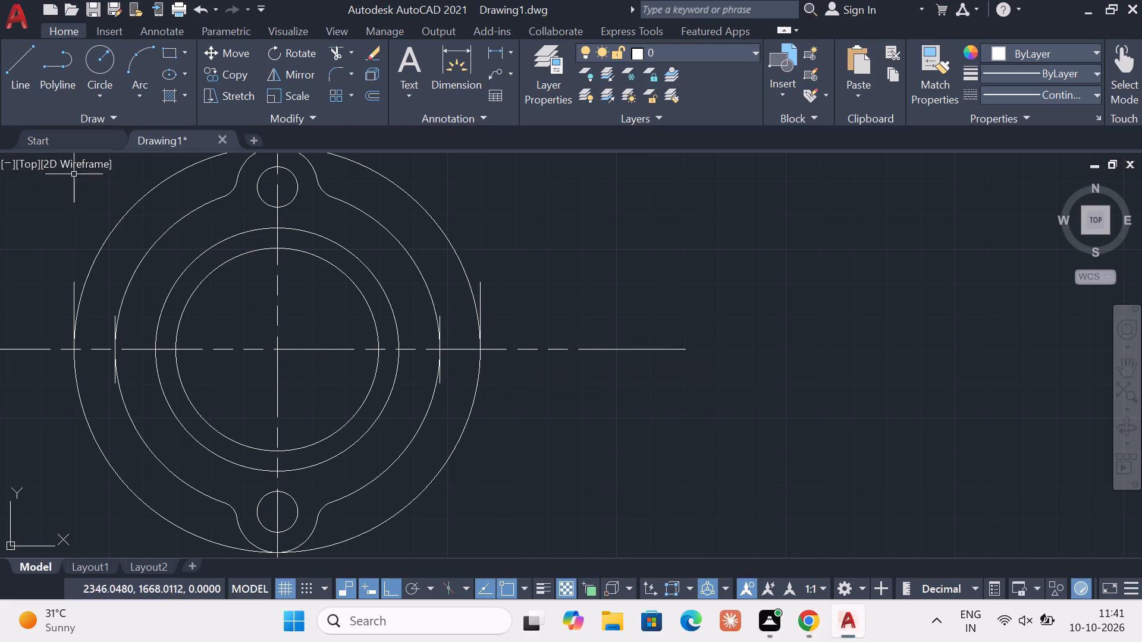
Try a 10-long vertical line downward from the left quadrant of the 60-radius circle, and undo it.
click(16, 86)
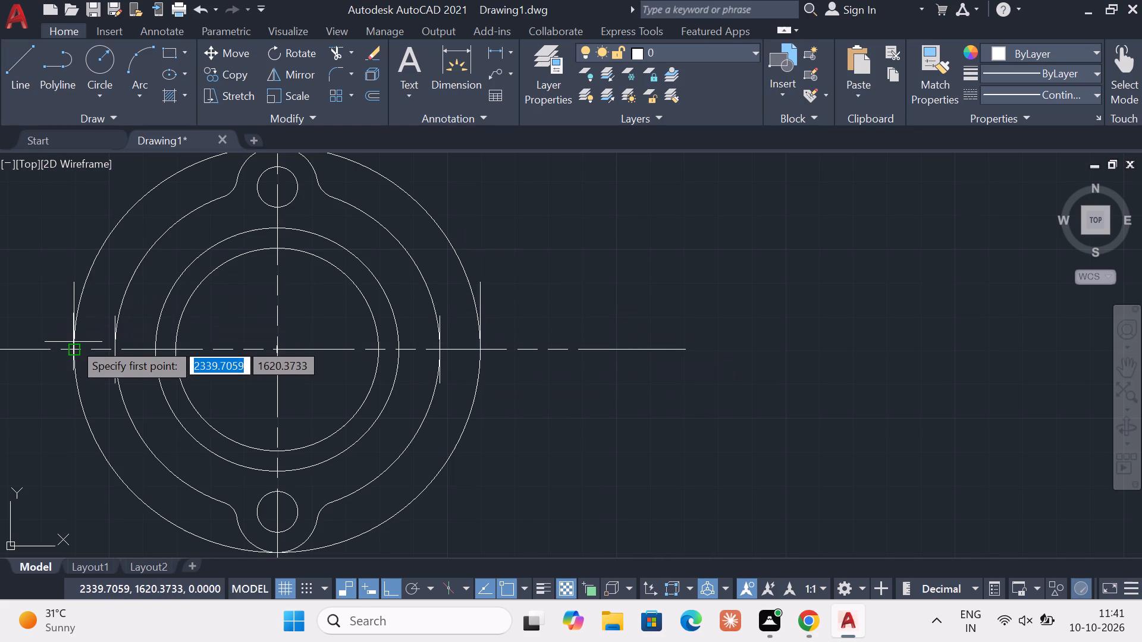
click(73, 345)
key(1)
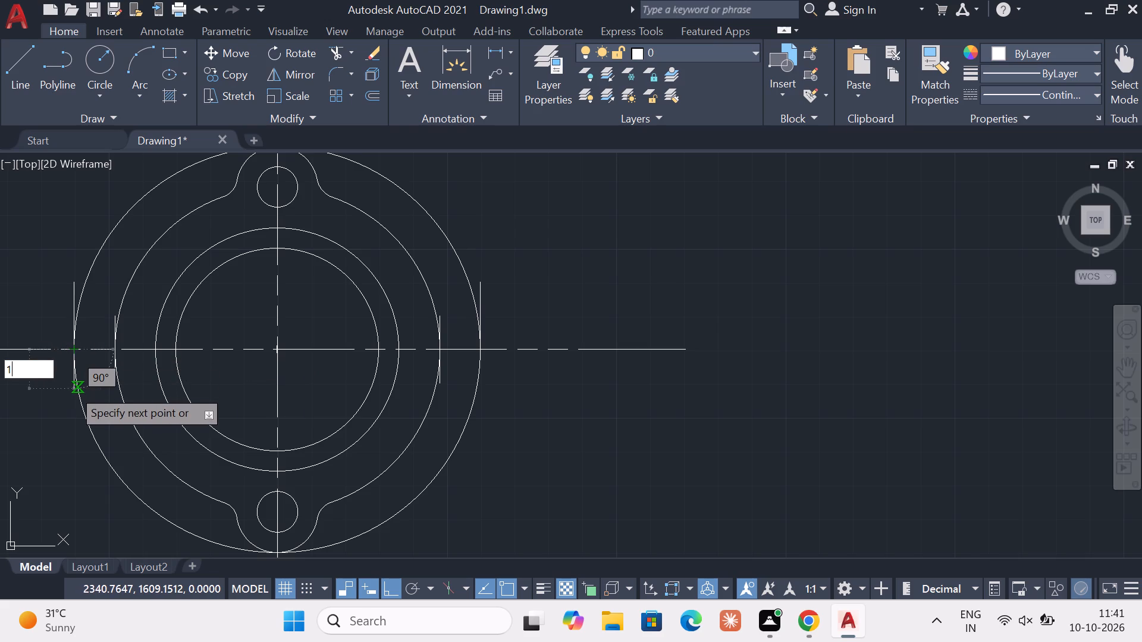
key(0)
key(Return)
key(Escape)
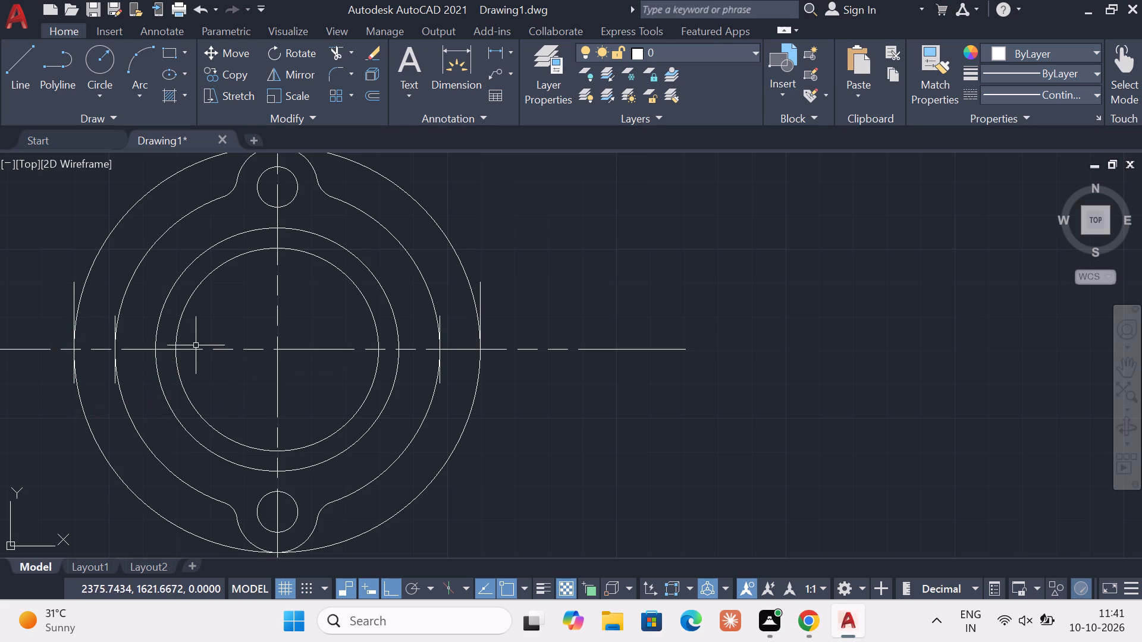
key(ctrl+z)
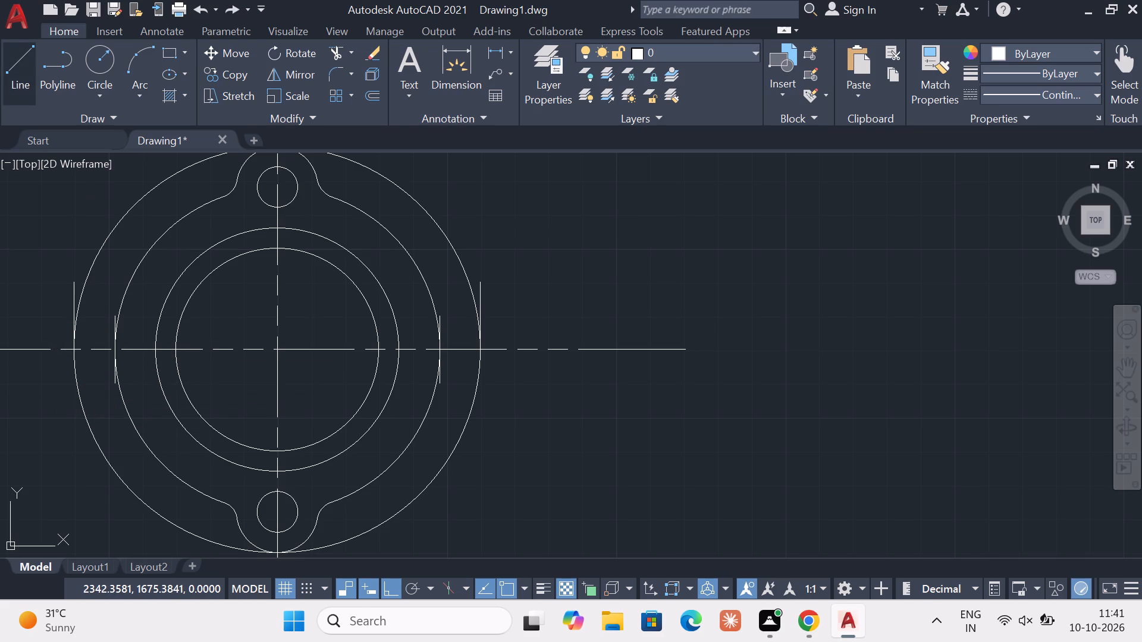
Draw 20-long vertical lines downward from the left and right quadrants of the 60-radius circle.
click(27, 57)
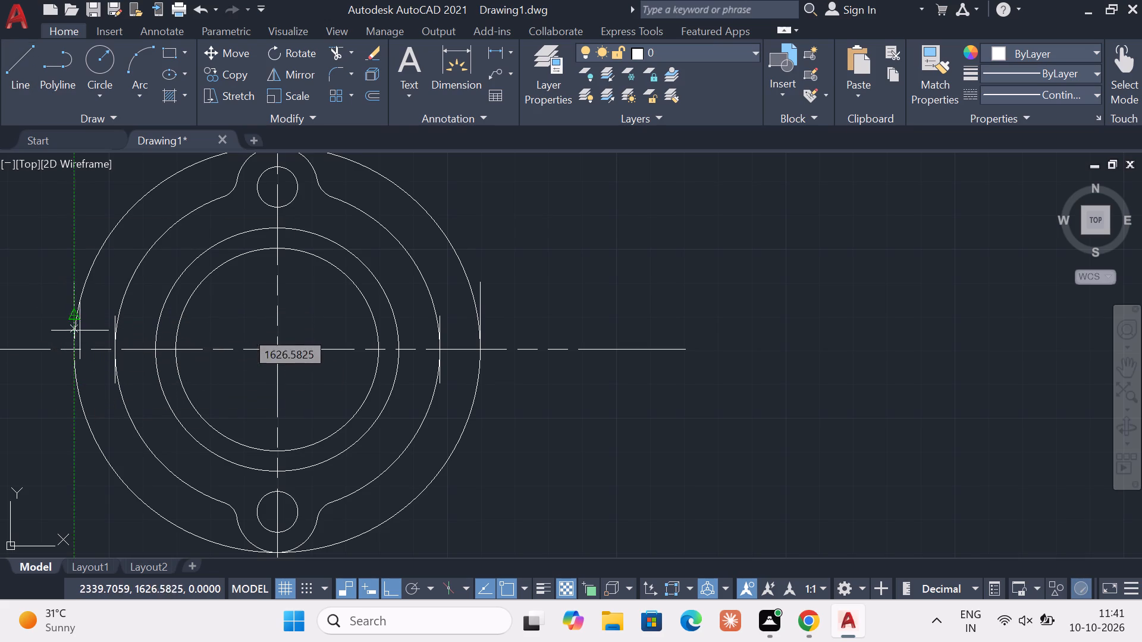
double_click(74, 347)
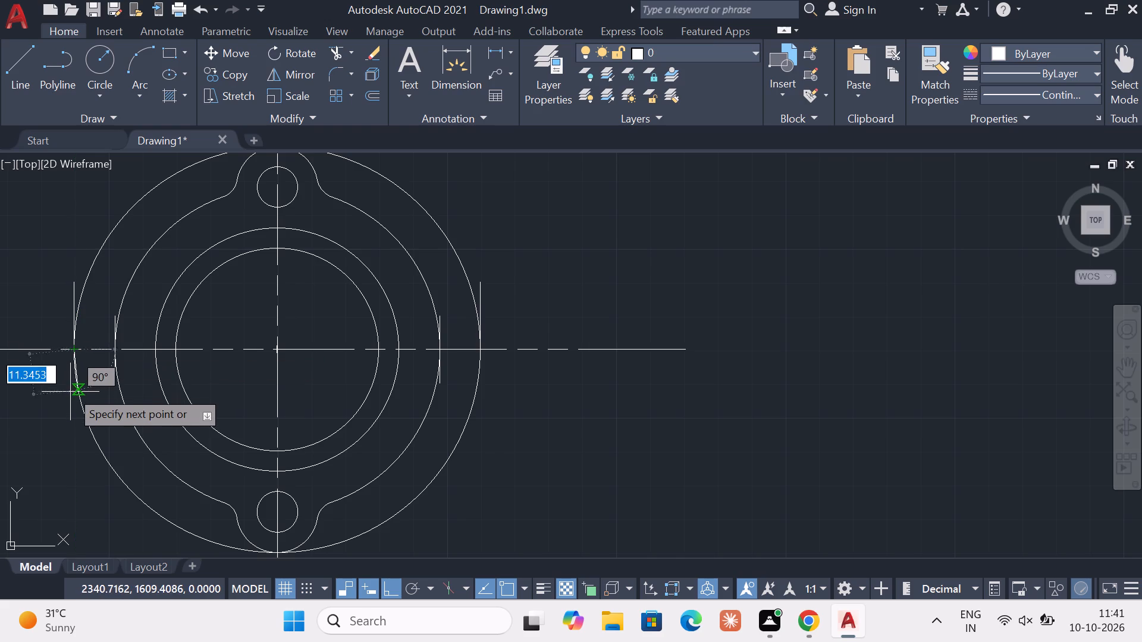
key(2)
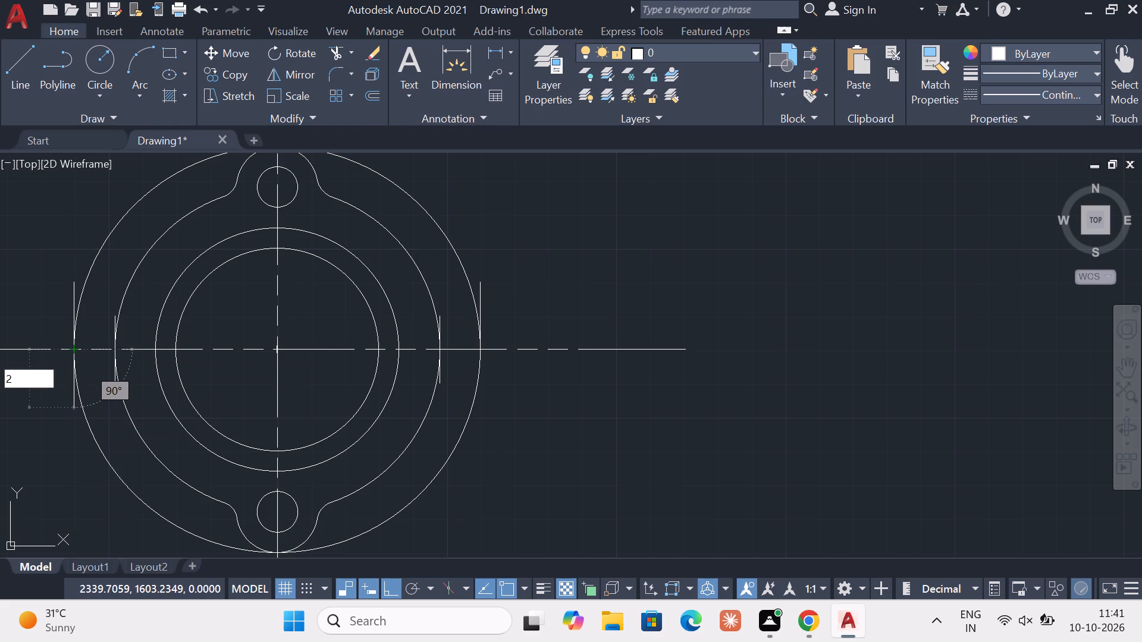
key(0)
key(Return)
key(Escape)
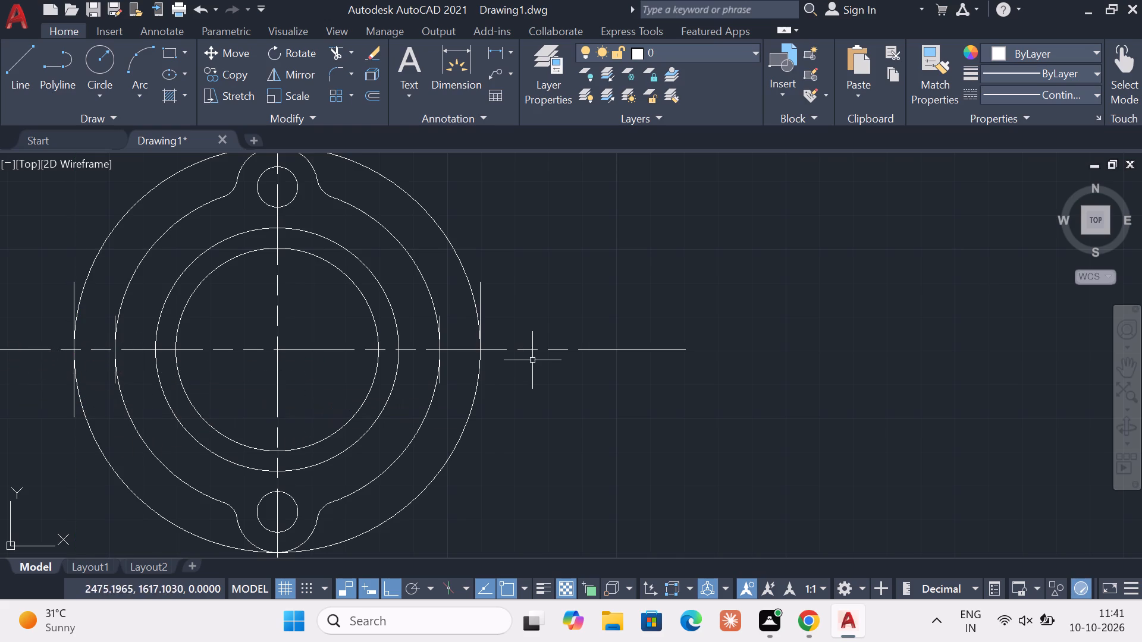
click(18, 81)
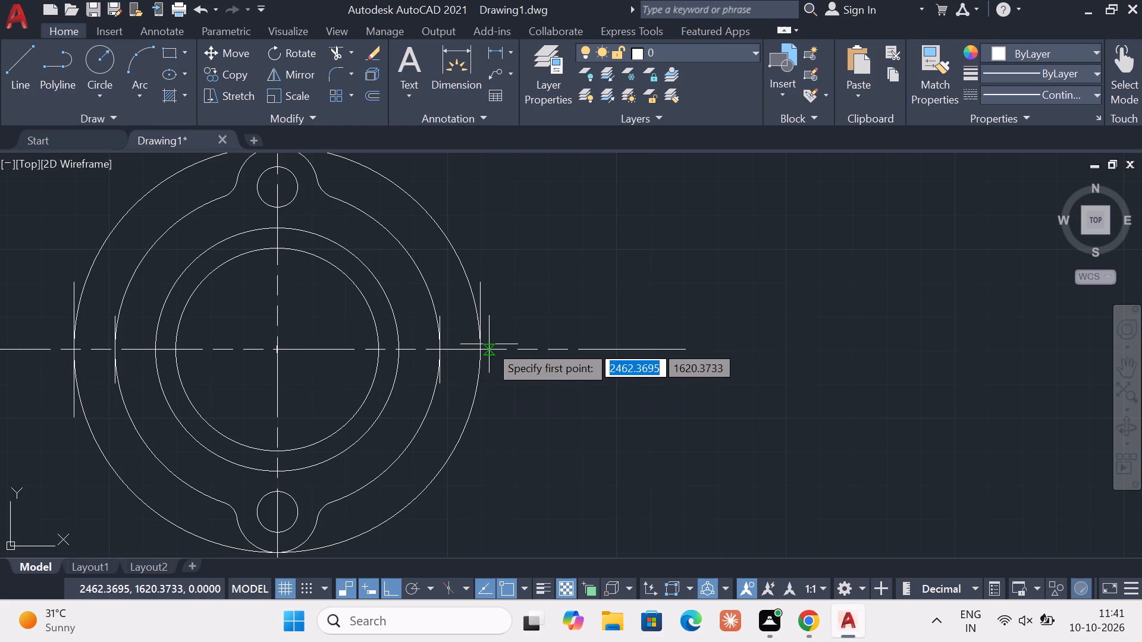
click(481, 348)
text(20)
key(Return)
key(Escape)
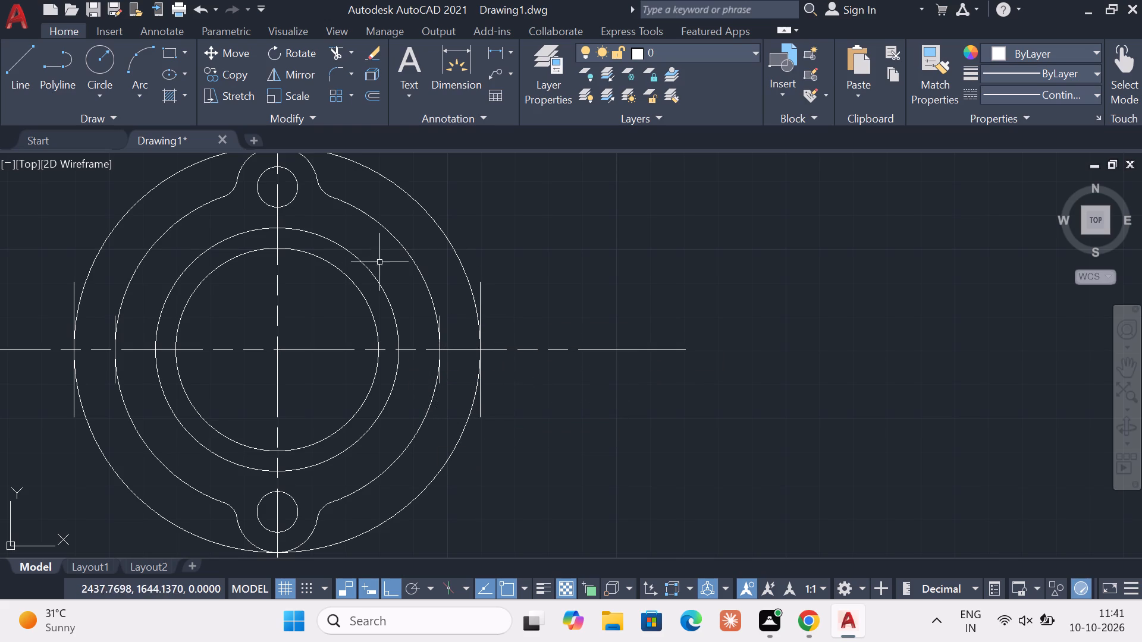
Draw 12-diameter circles centred on the upper and lower ends of the 10-long vertical lines on the ring's left side.
click(93, 105)
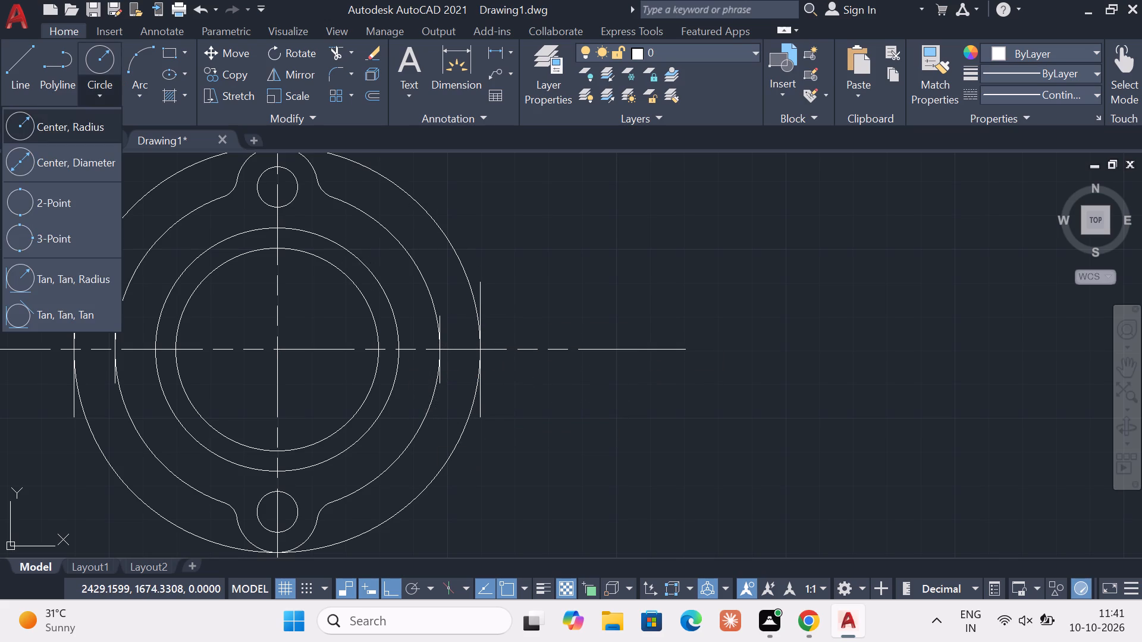
click(80, 165)
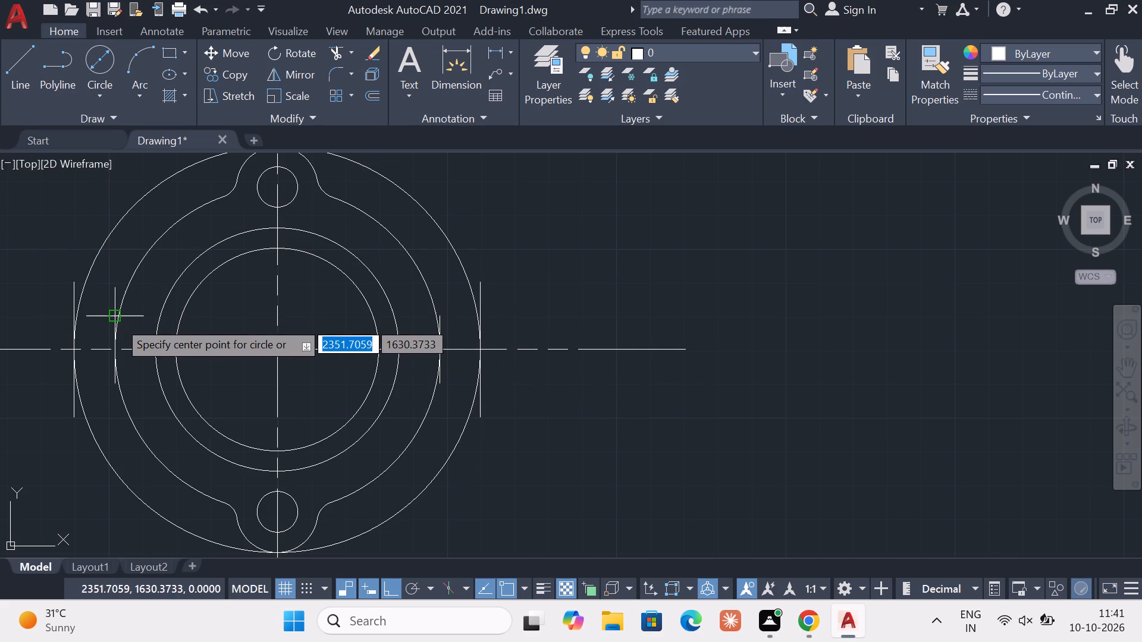
scroll(118, 320, up, 1)
double_click(116, 317)
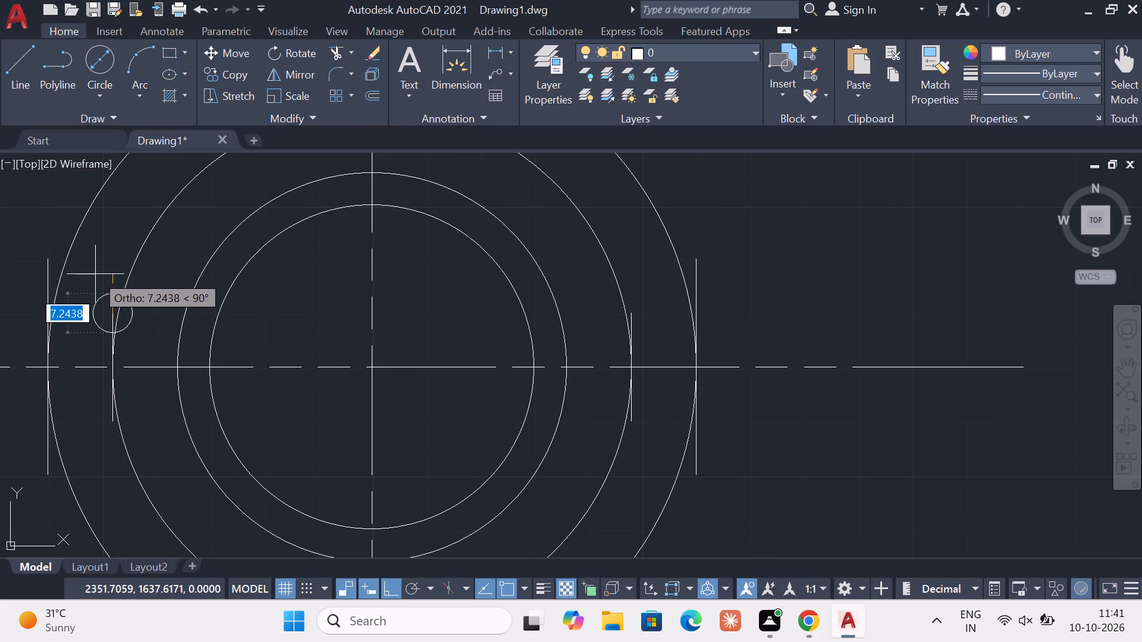
text(12)
key(Return)
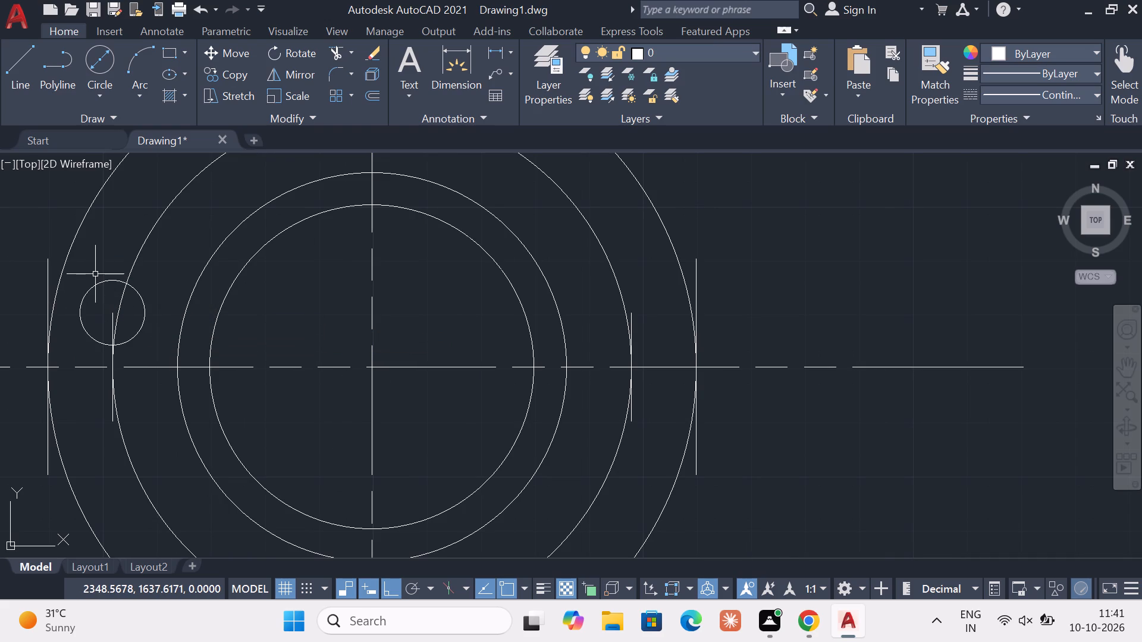
click(111, 86)
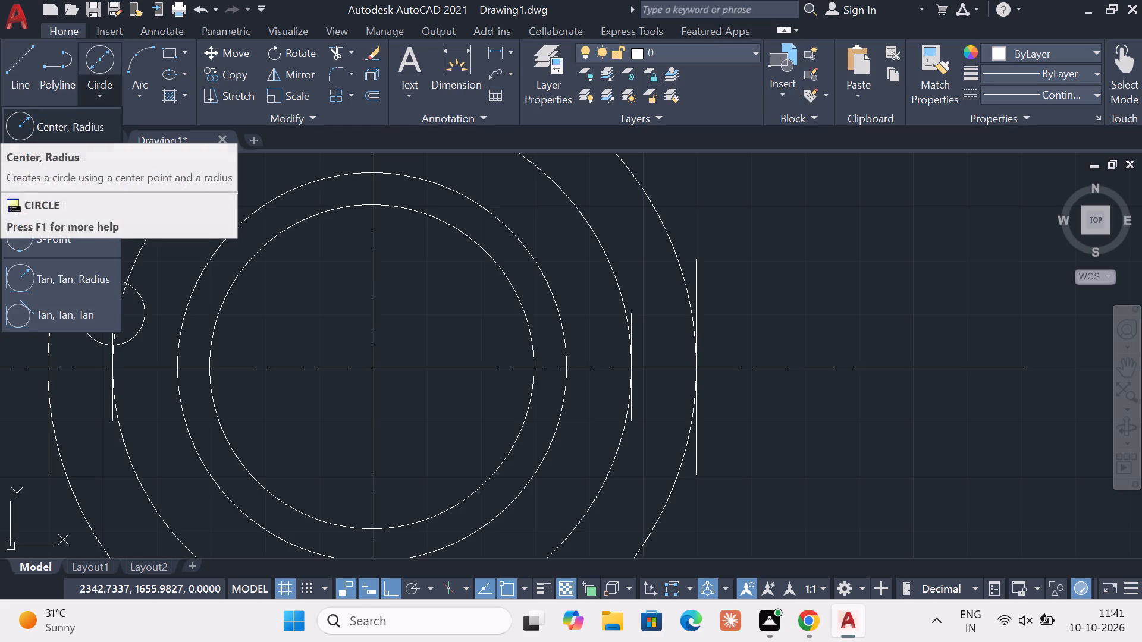
click(84, 133)
click(99, 97)
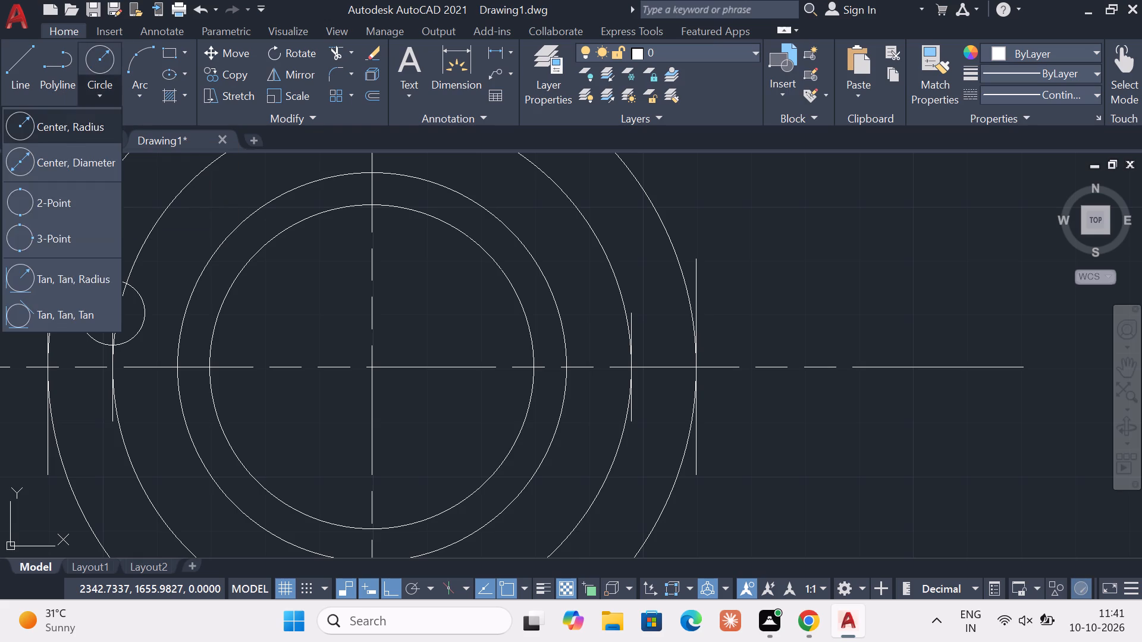
click(81, 156)
click(112, 420)
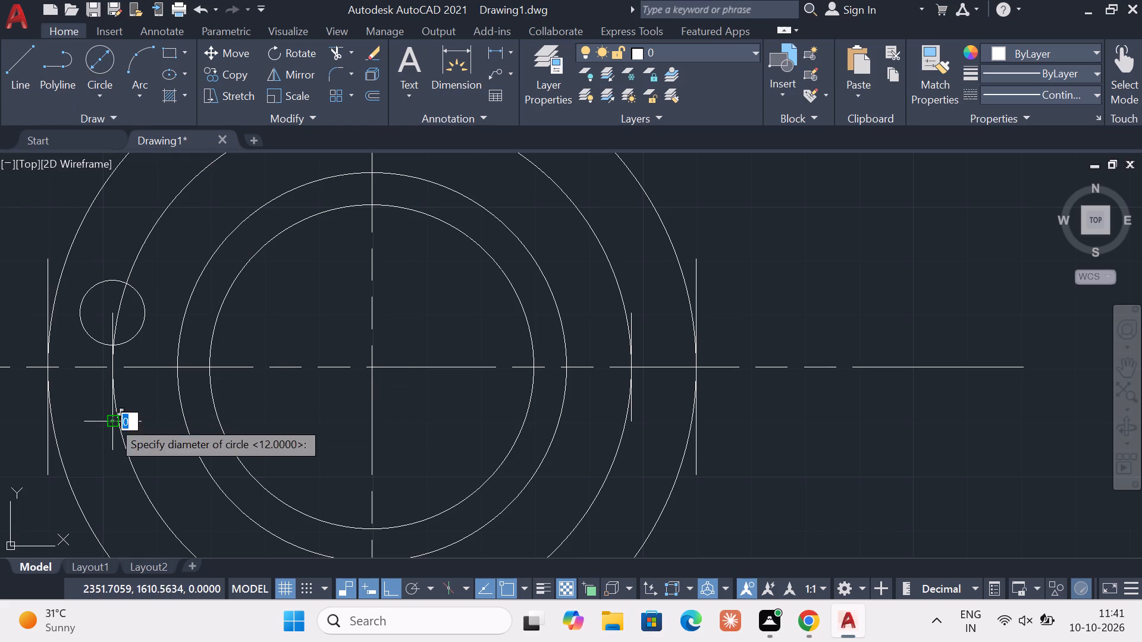
key(1)
key(2)
key(Return)
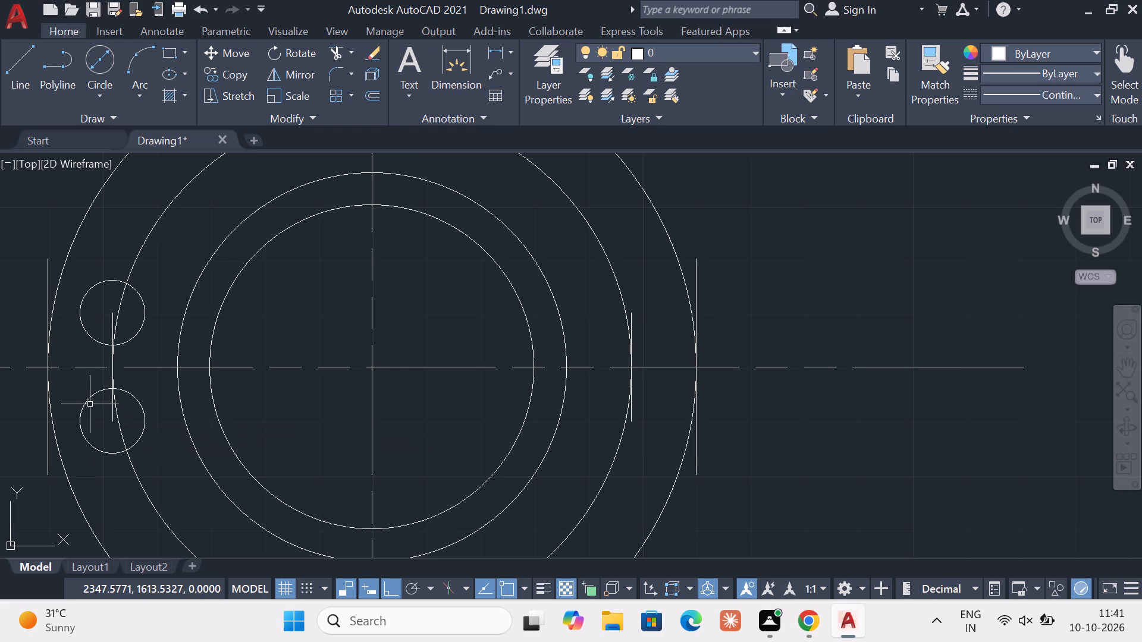
key(Escape)
Draw 12-diameter circles centred on the upper and lower ends of the 10-long vertical lines on the ring's right side.
click(101, 97)
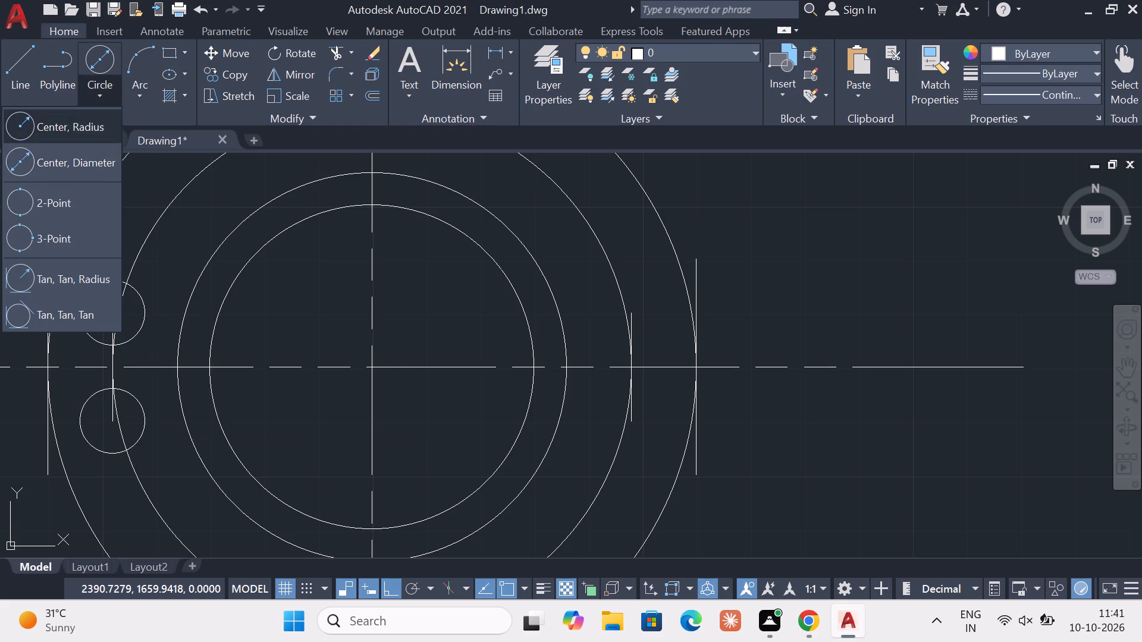
double_click(76, 159)
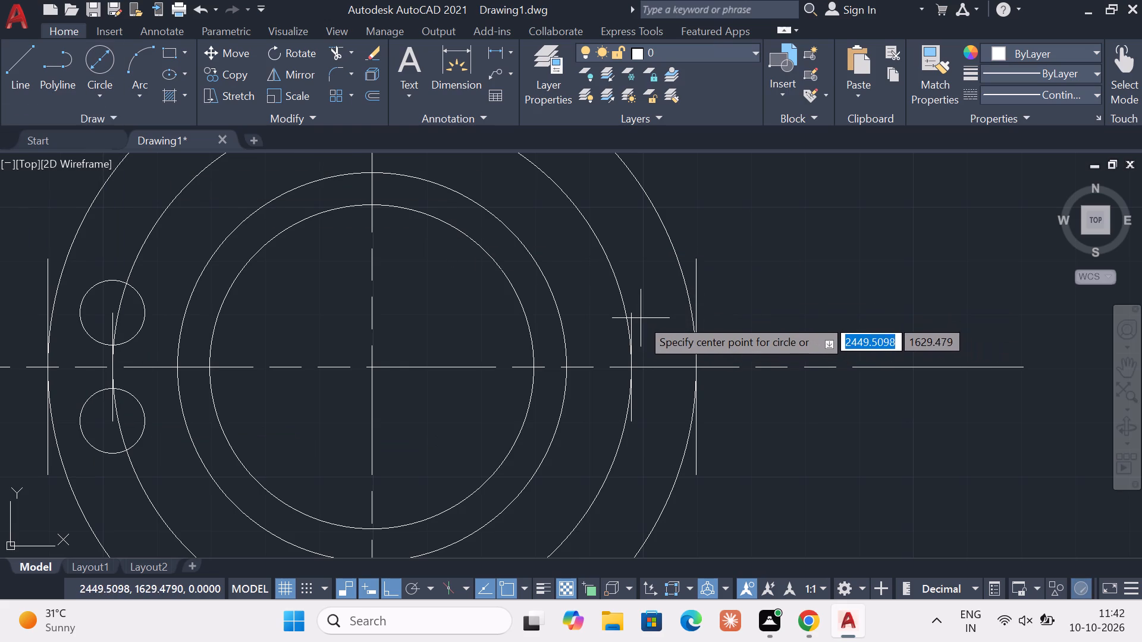
click(636, 316)
text(12)
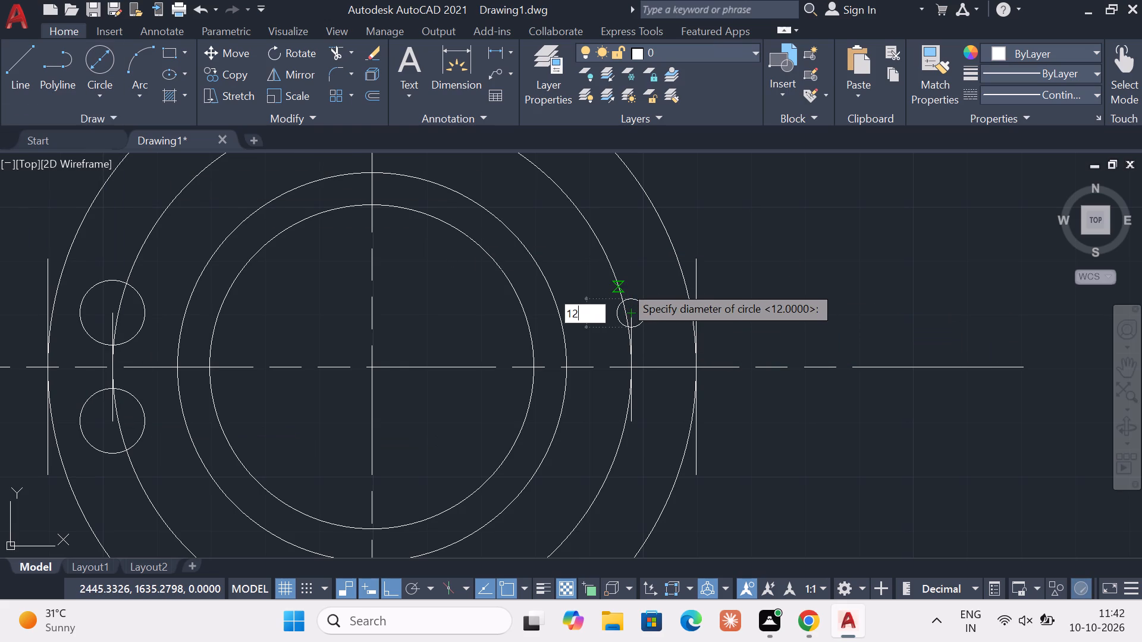
key(Return)
key(Escape)
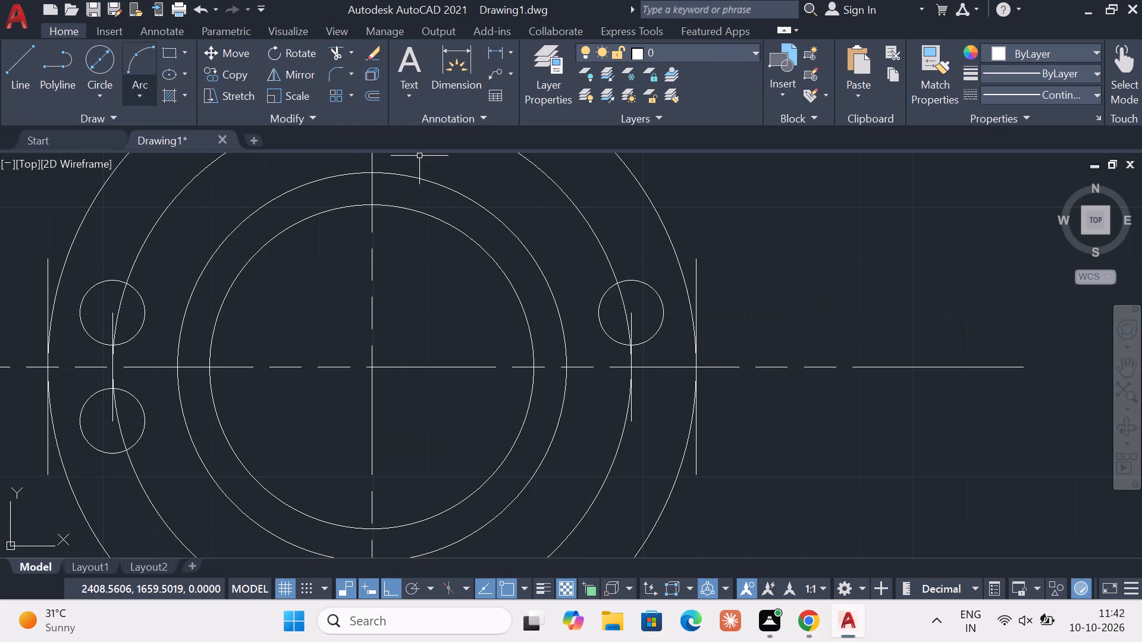
click(105, 84)
click(75, 155)
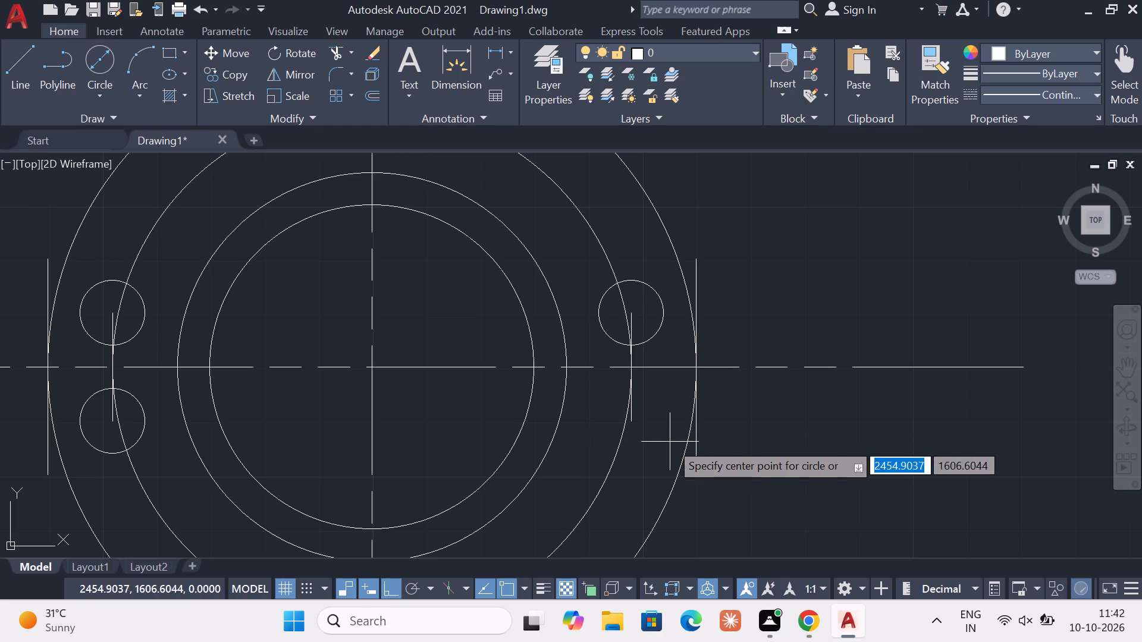
click(634, 424)
text(12)
key(Return)
key(Escape)
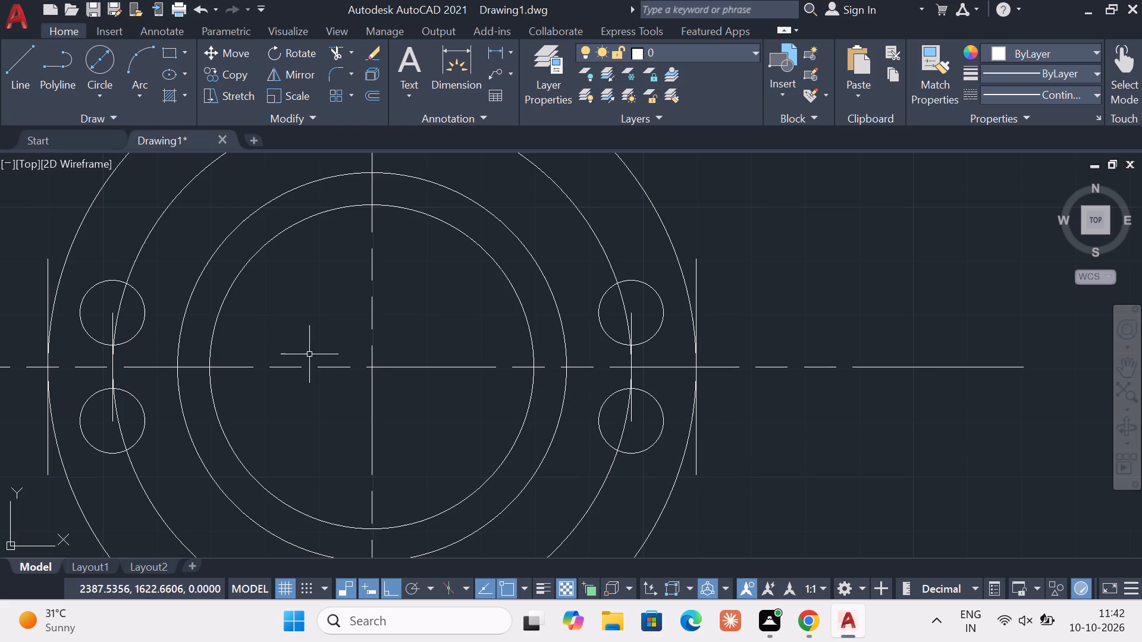
Draw horizontal lines inward from the top and bottom ends of the left outer vertical lines, the upper one about 19 long.
click(22, 83)
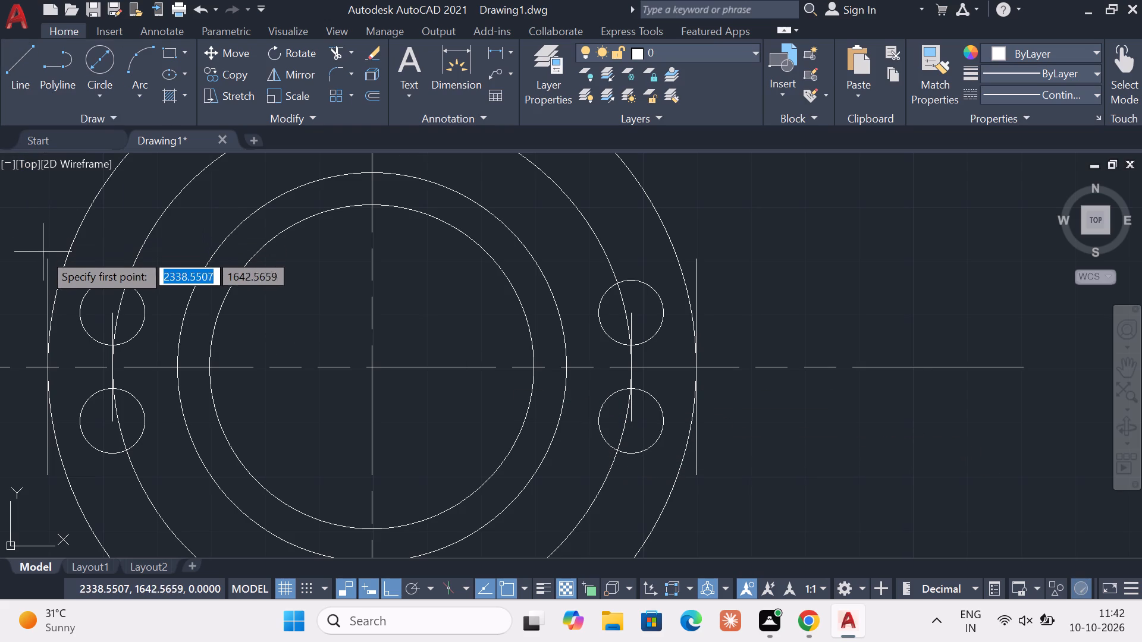
click(48, 257)
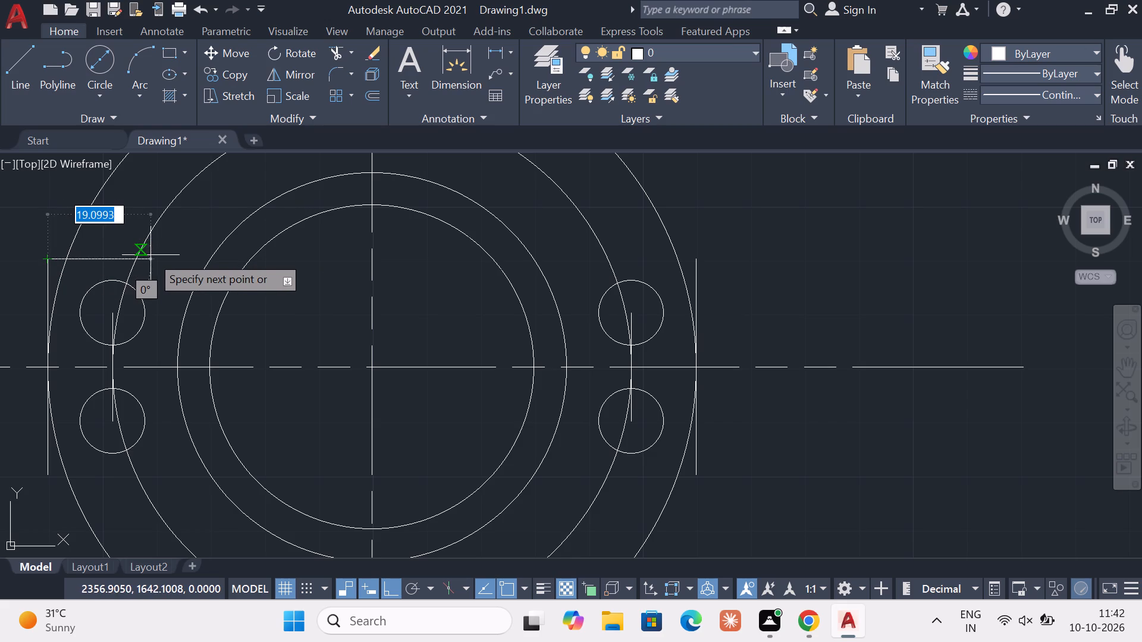
click(150, 263)
key(Escape)
click(10, 86)
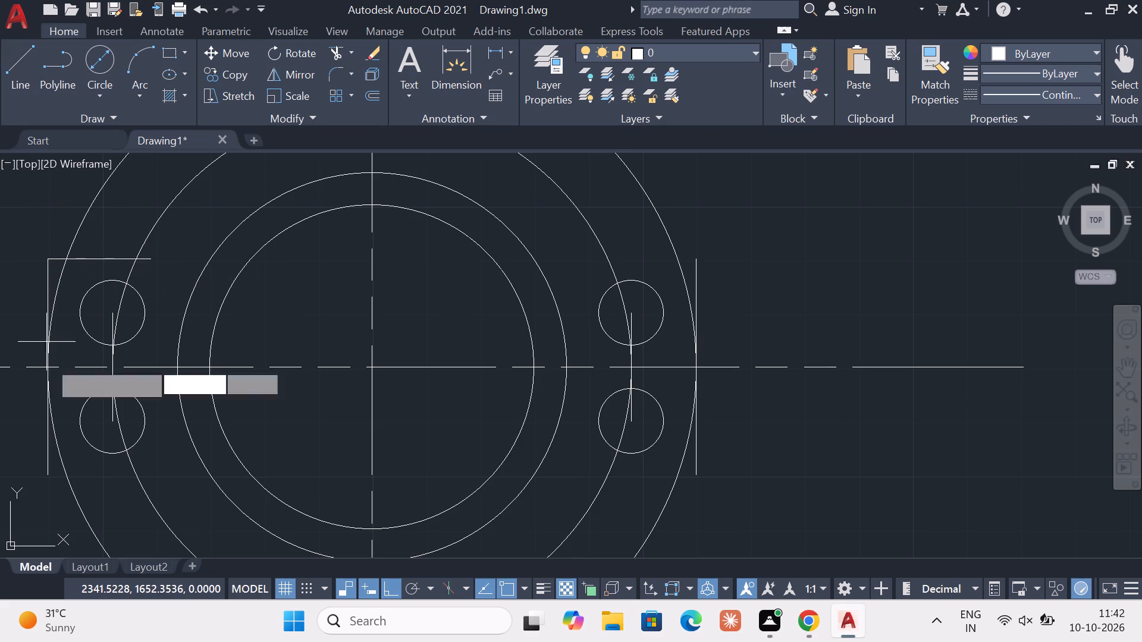
click(51, 473)
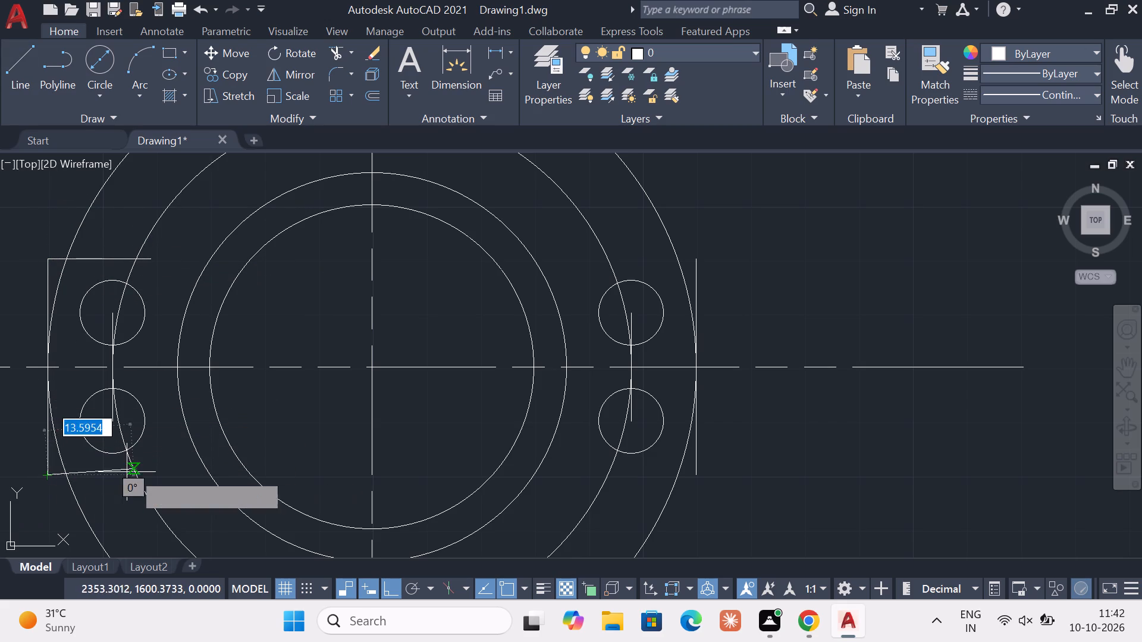
click(155, 472)
key(Escape)
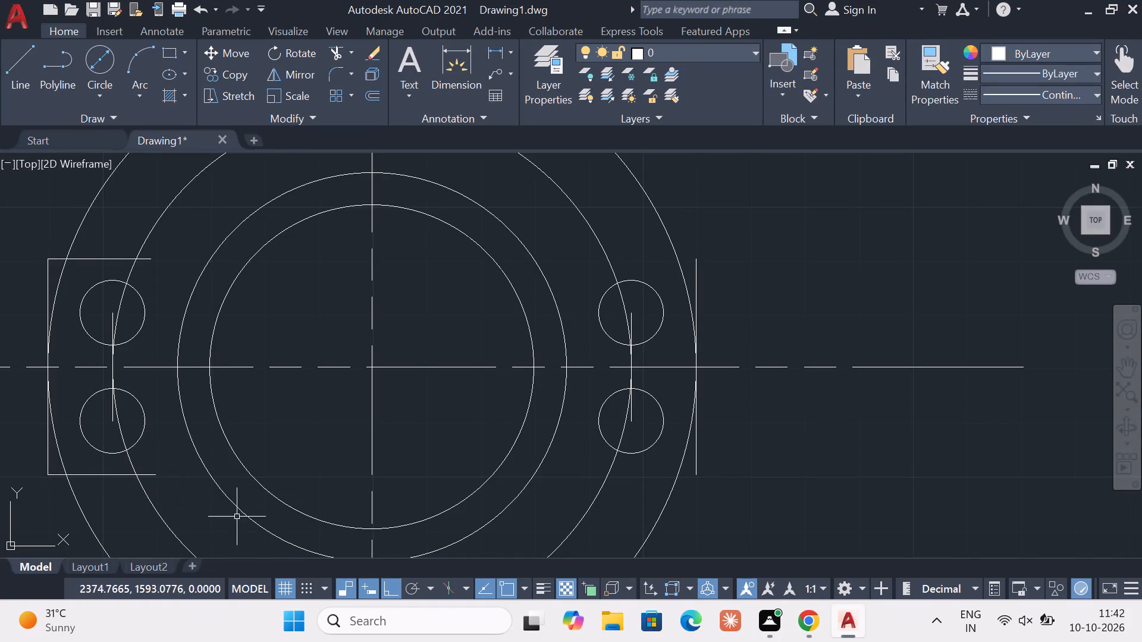
Delete the four 10-long vertical construction lines running to the hole centres on the ring's left and right sides.
click(112, 314)
key(Delete)
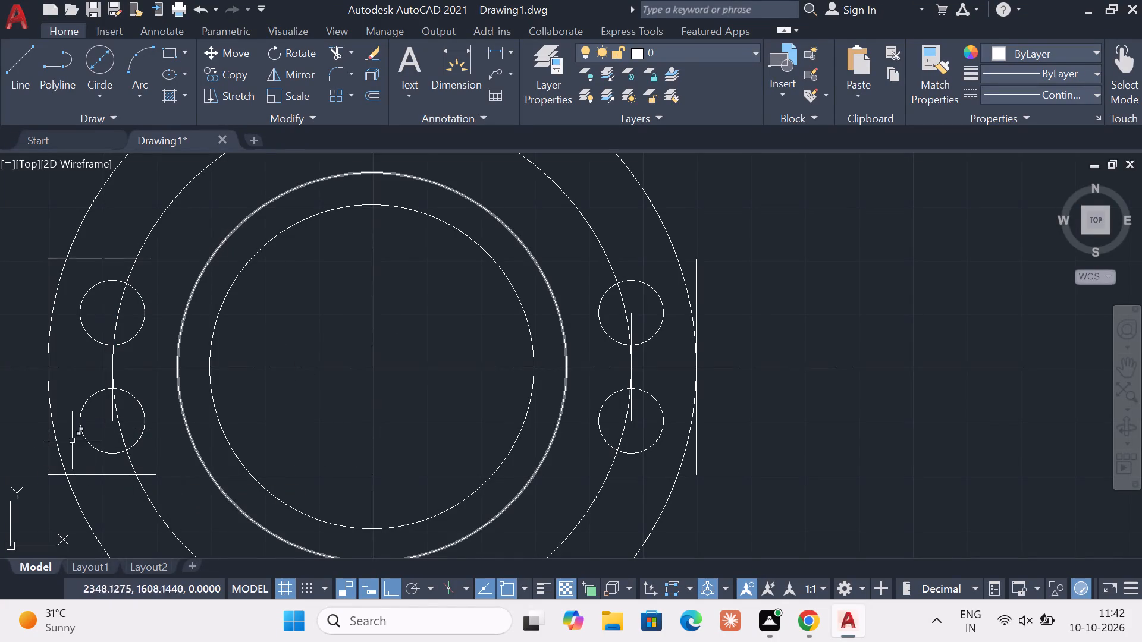
double_click(111, 419)
key(Delete)
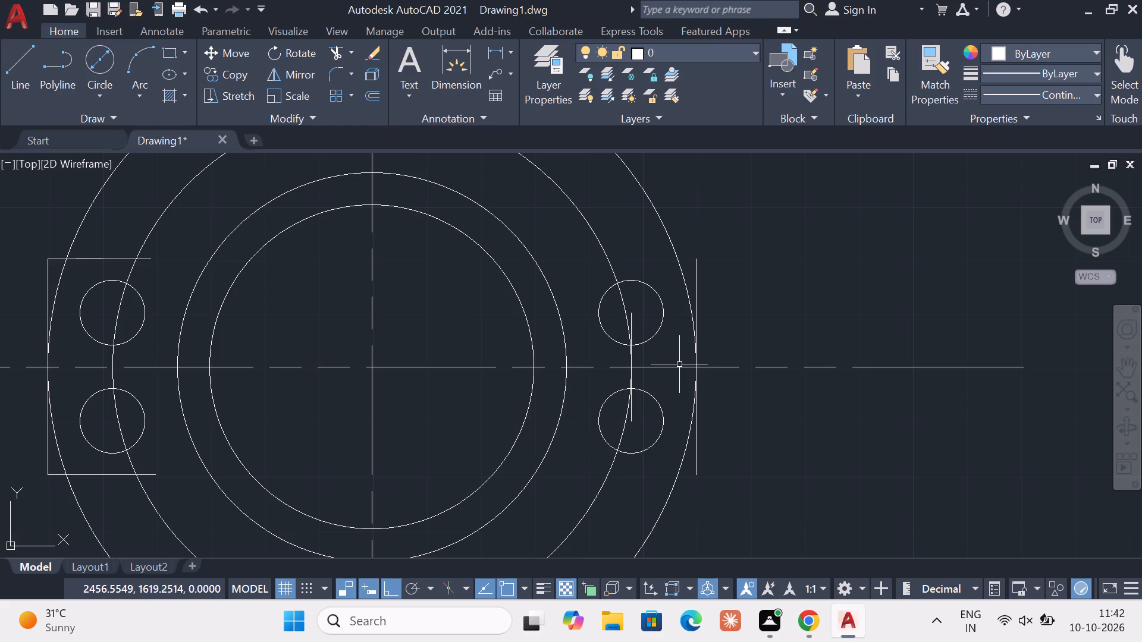
click(630, 317)
key(Delete)
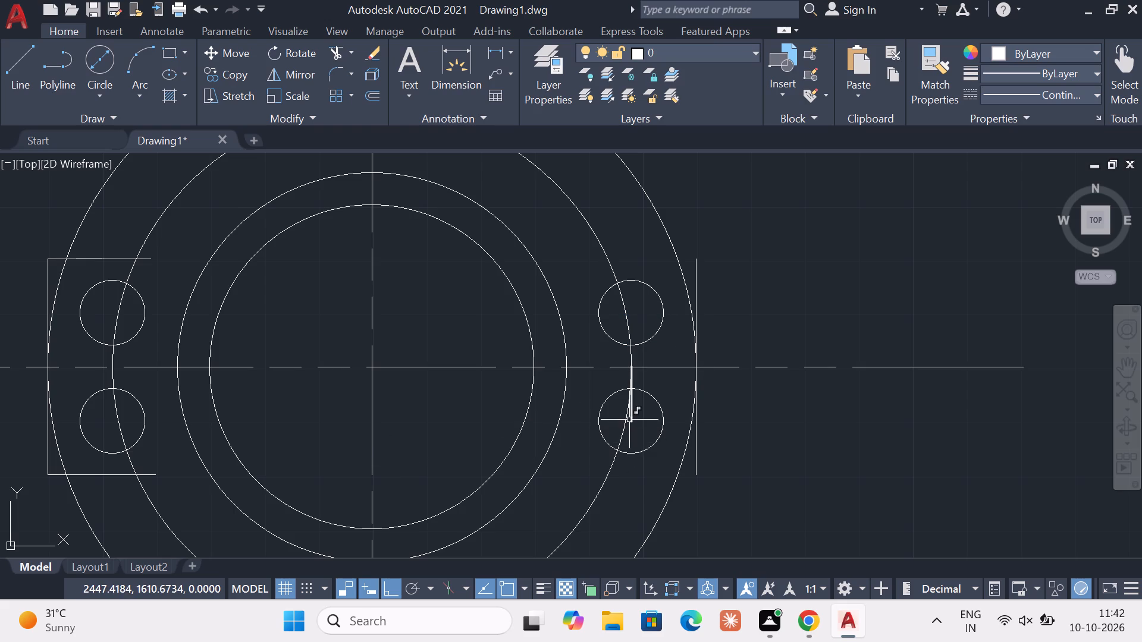
click(629, 420)
key(Delete)
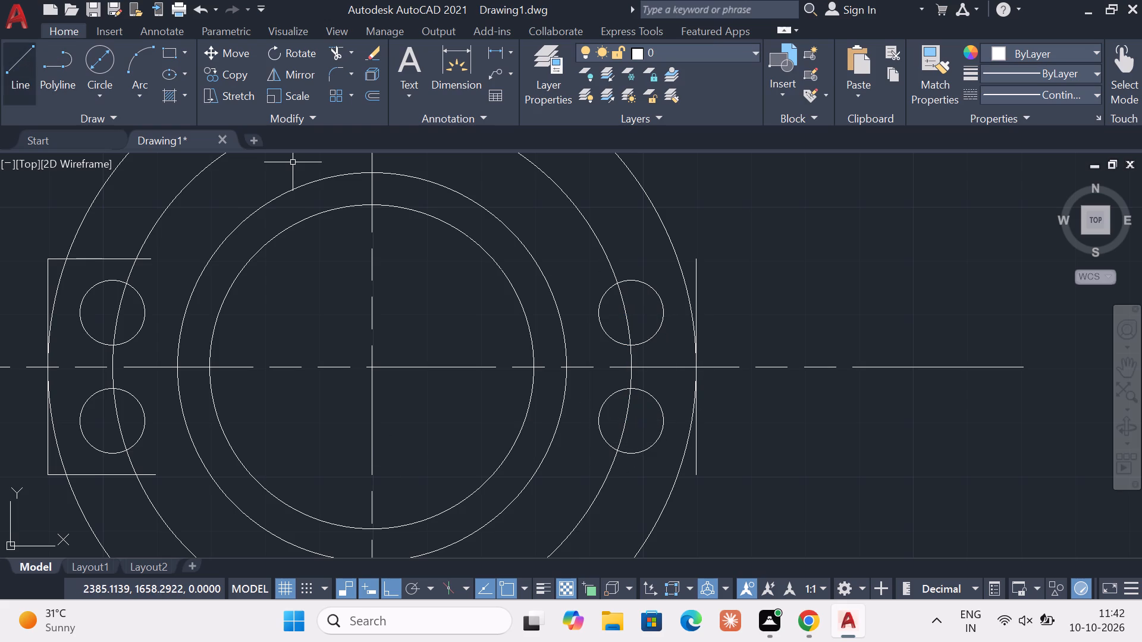
Draw a horizontal line inward from the top end of the right outer vertical line, ending just inside the circle through the holes.
click(14, 79)
click(701, 264)
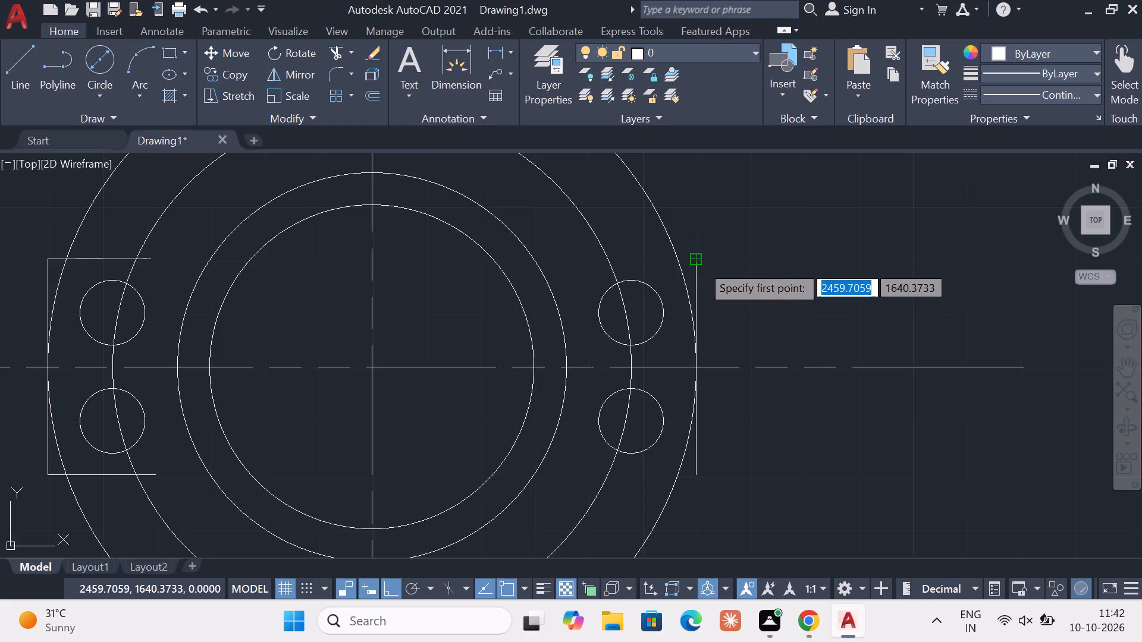
double_click(585, 270)
key(Escape)
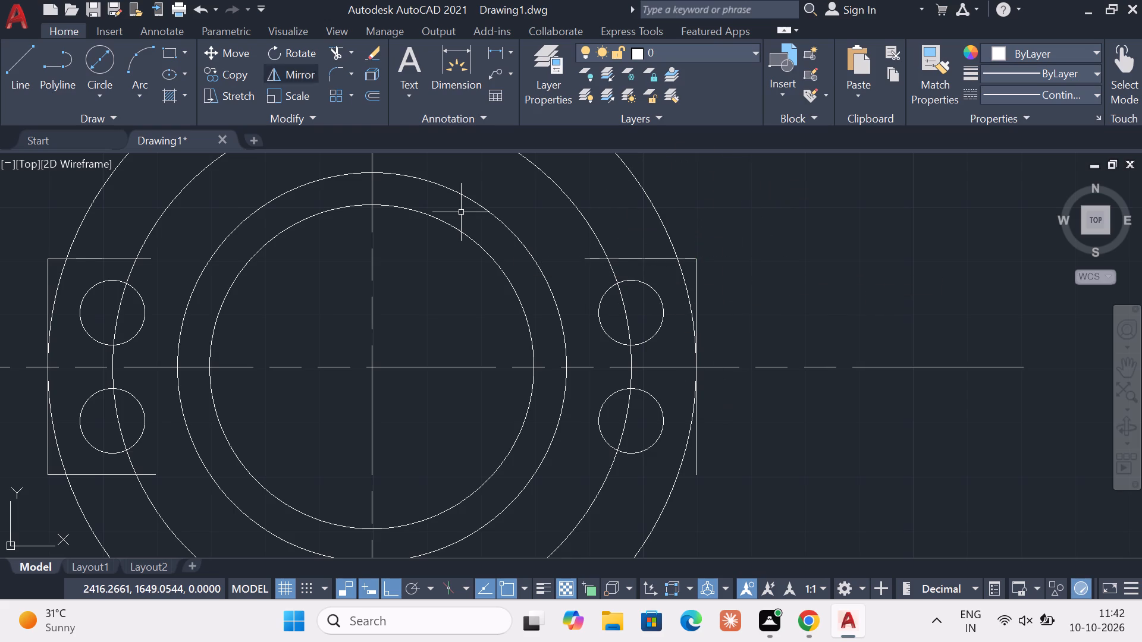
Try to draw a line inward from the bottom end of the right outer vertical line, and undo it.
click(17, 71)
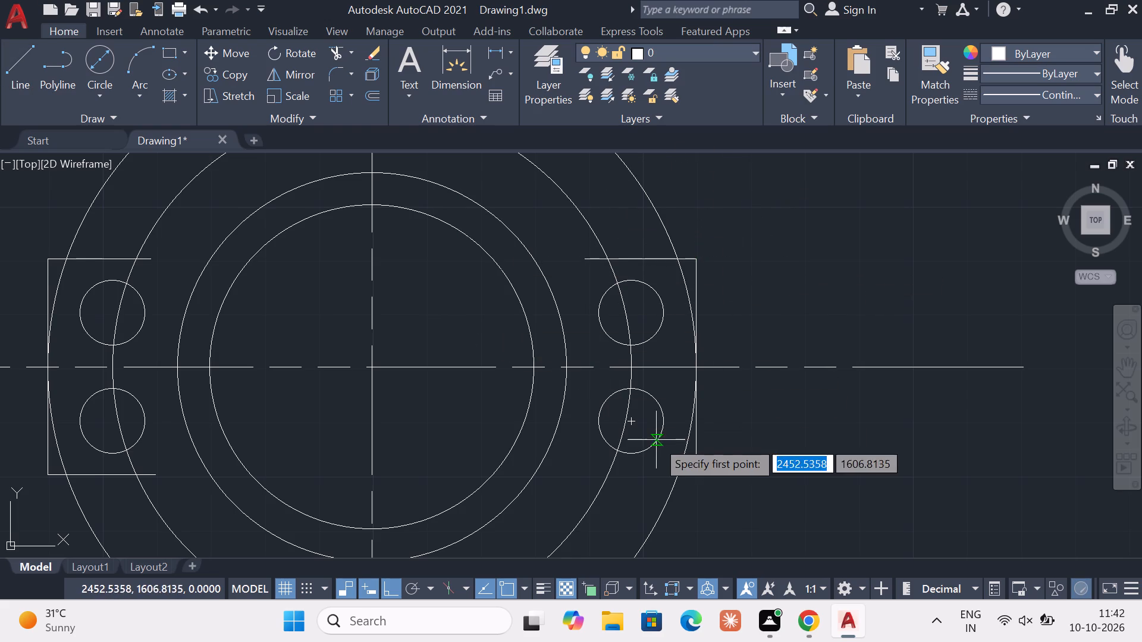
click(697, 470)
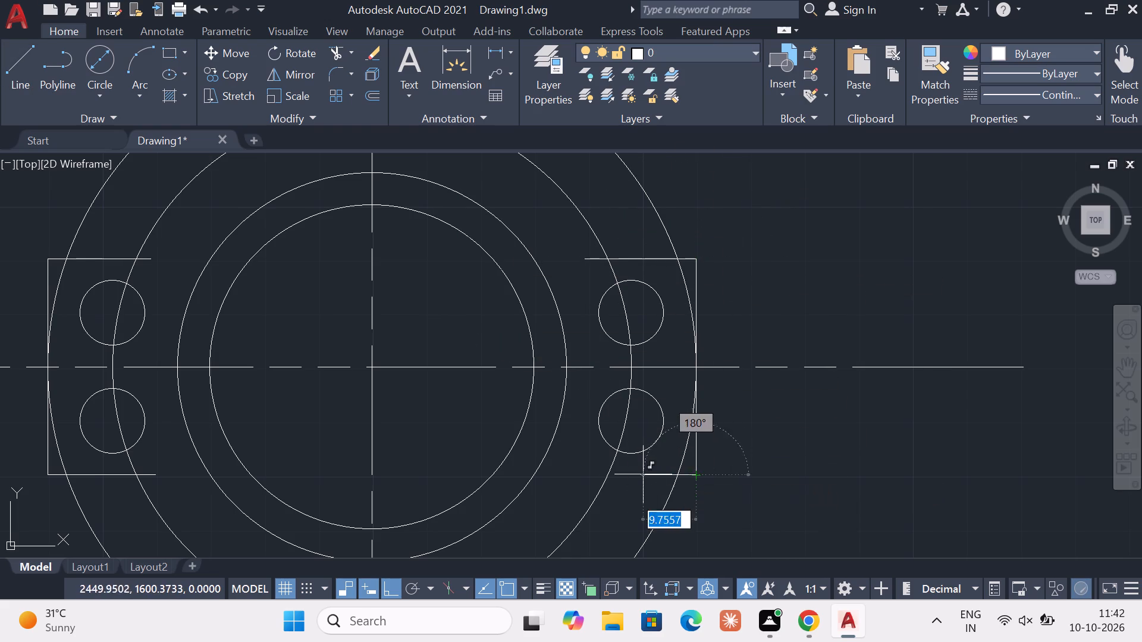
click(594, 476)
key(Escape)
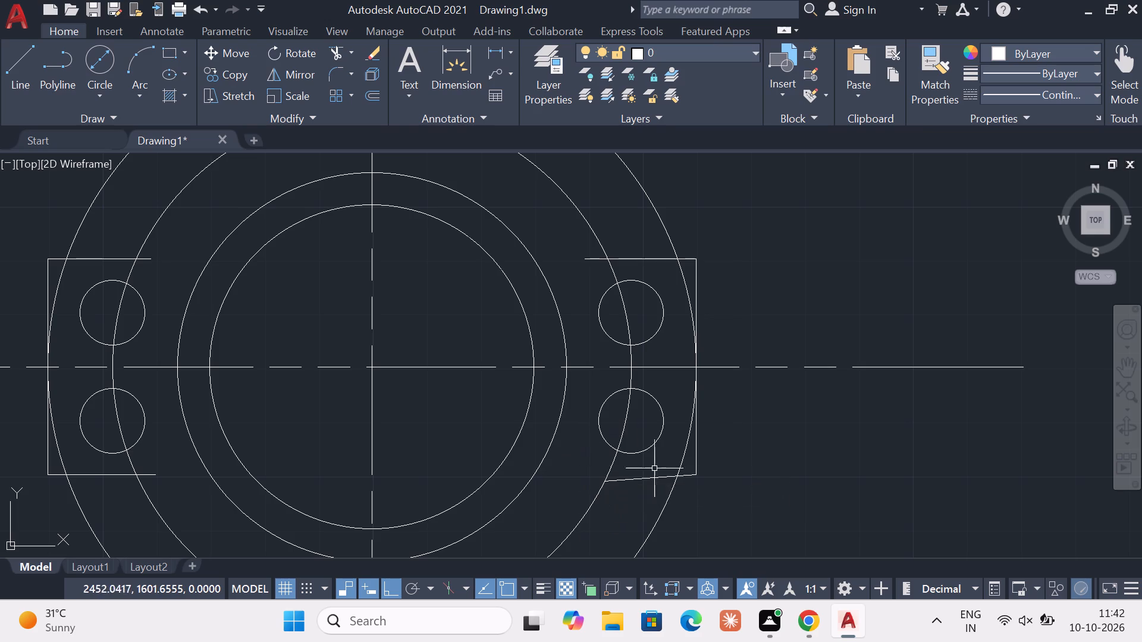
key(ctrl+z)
Draw a horizontal line about 19 long inward from the bottom end of the right outer vertical line.
click(27, 75)
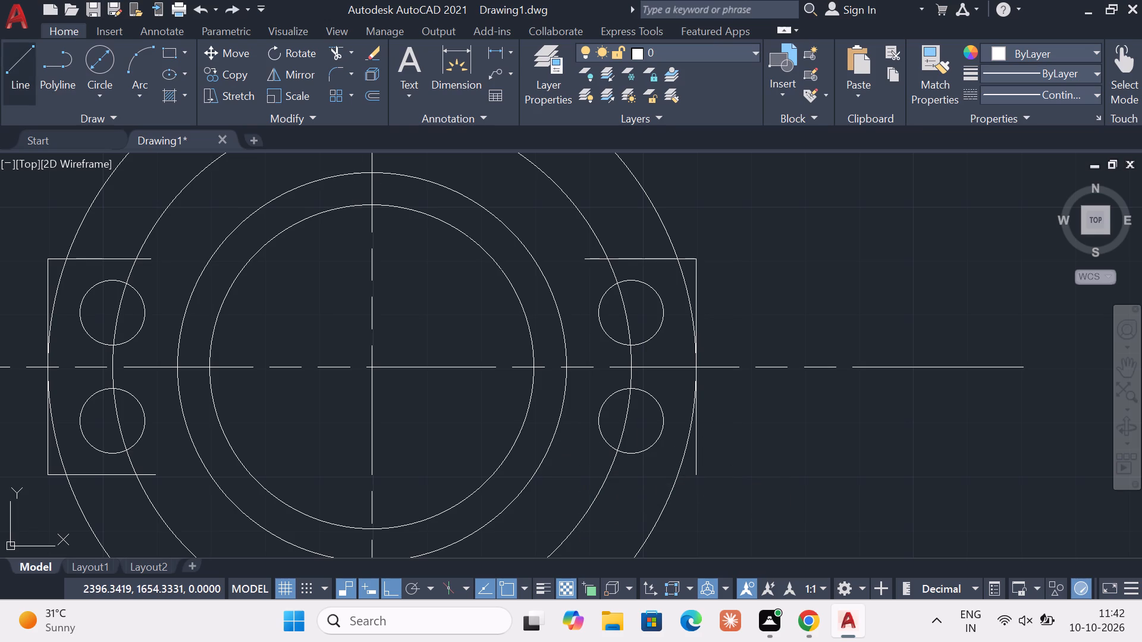
click(698, 473)
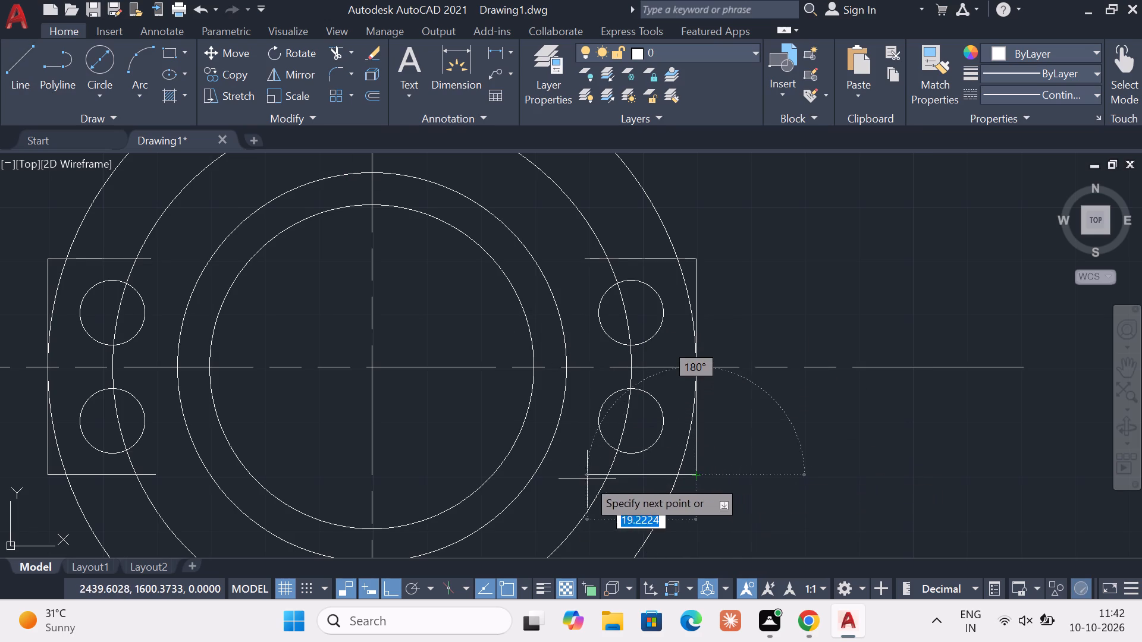
click(586, 479)
key(Escape)
key(Escape)
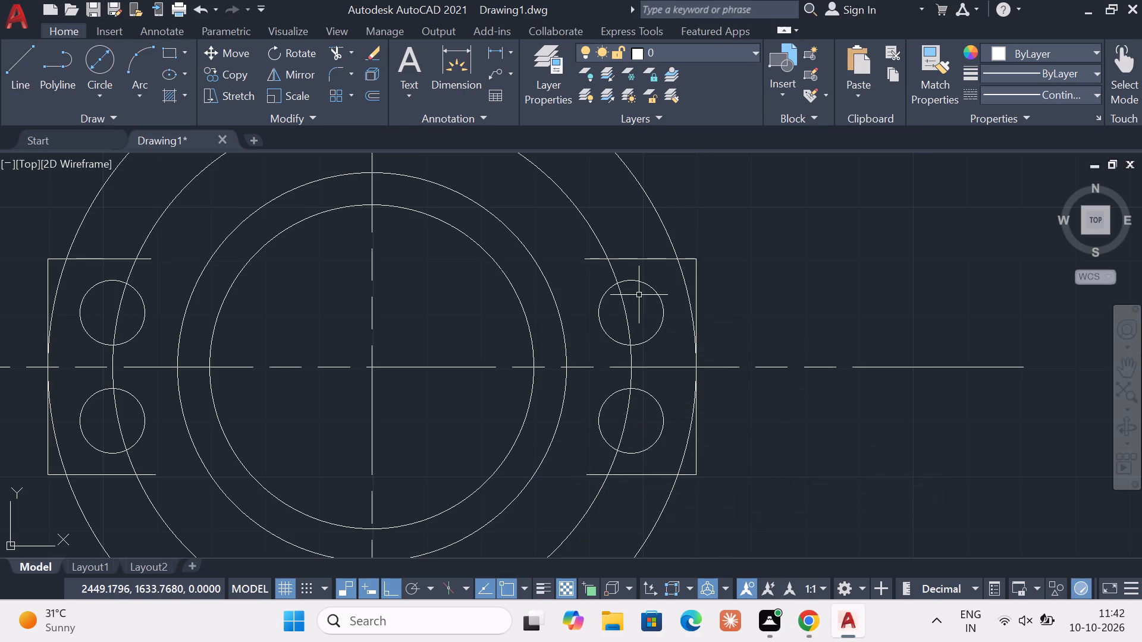
key(Escape)
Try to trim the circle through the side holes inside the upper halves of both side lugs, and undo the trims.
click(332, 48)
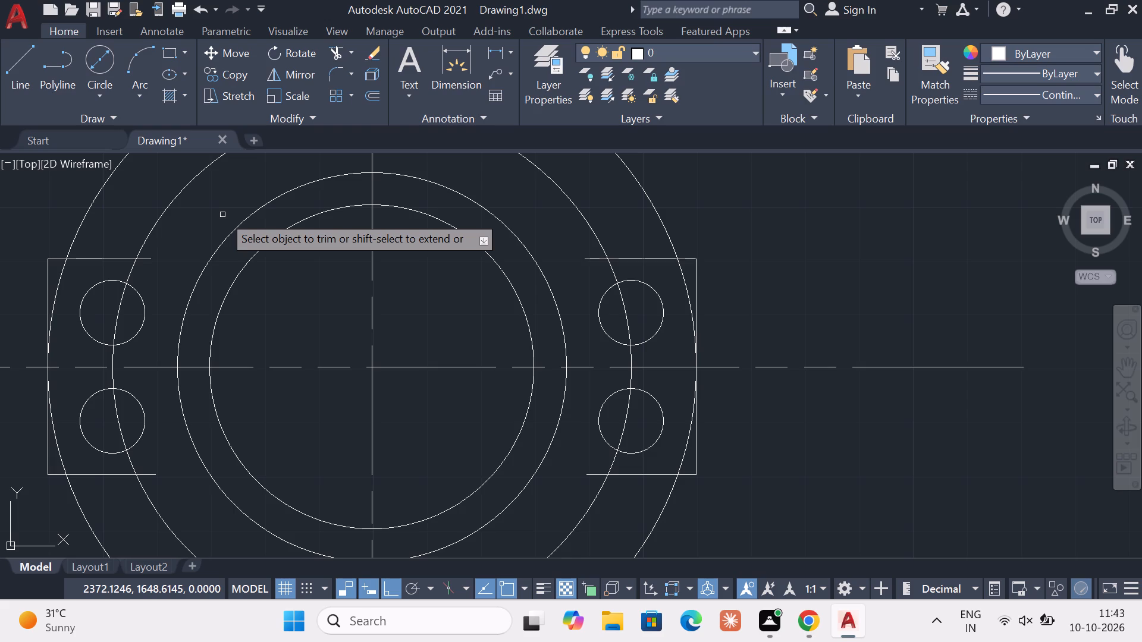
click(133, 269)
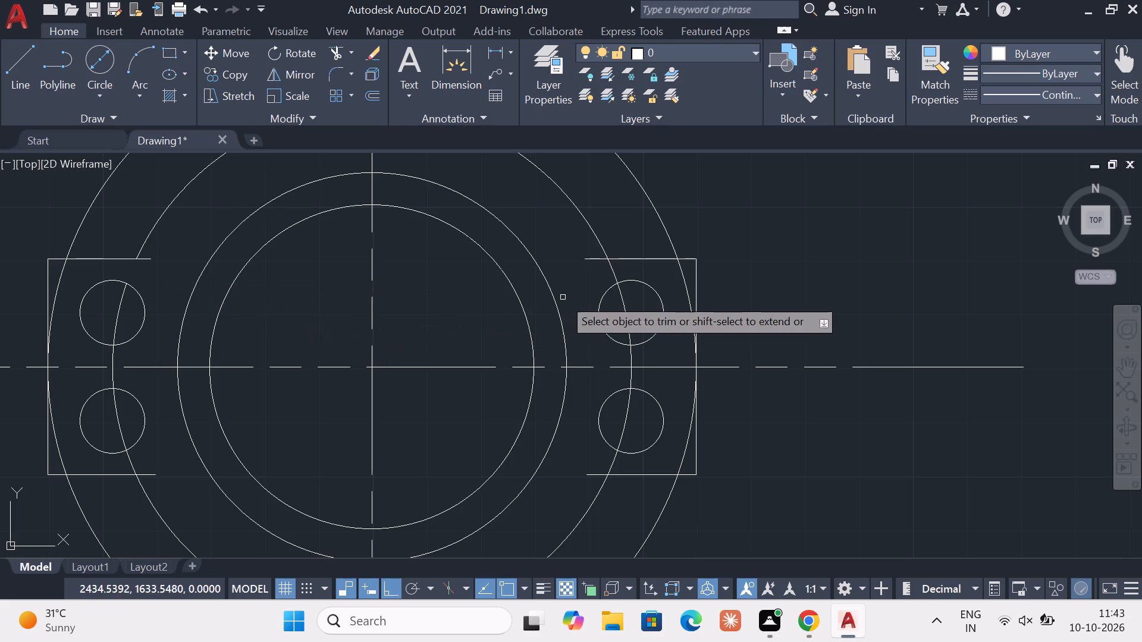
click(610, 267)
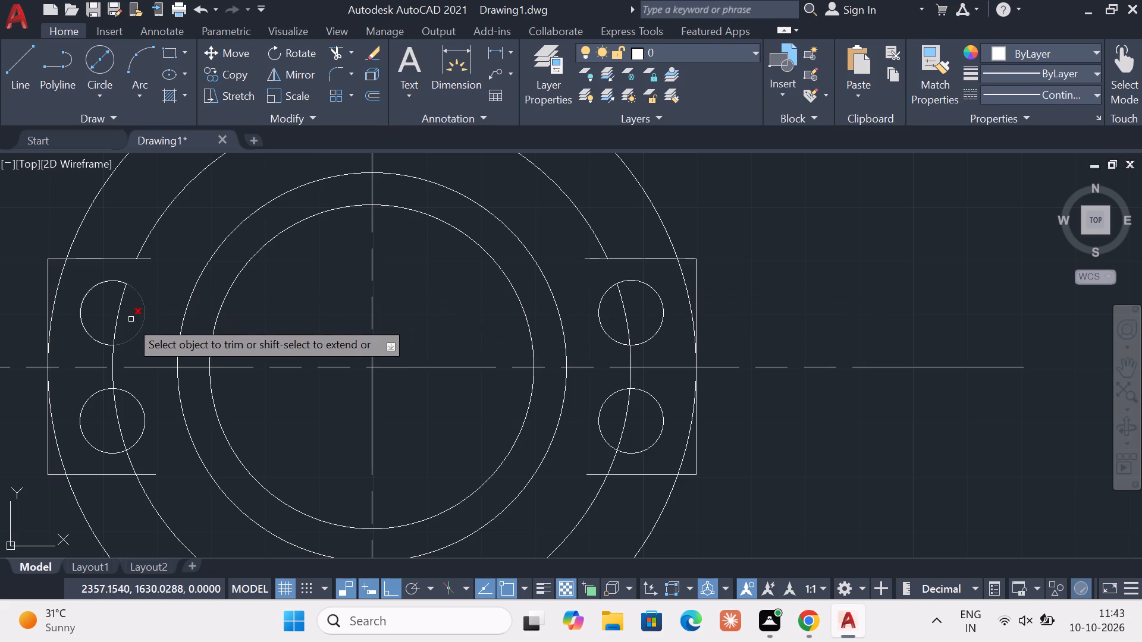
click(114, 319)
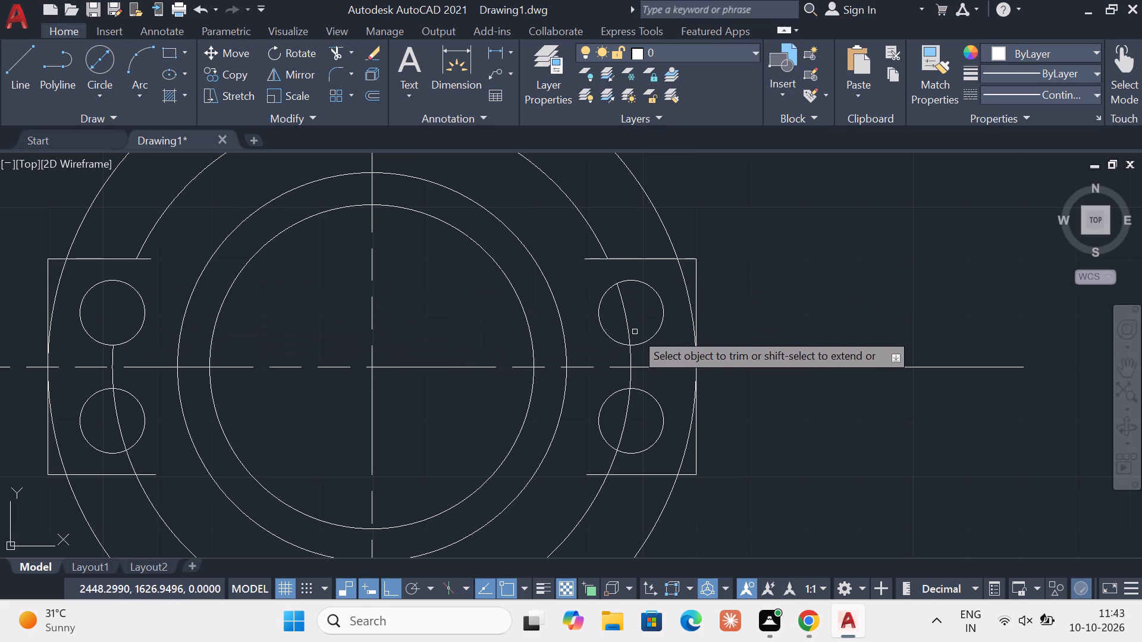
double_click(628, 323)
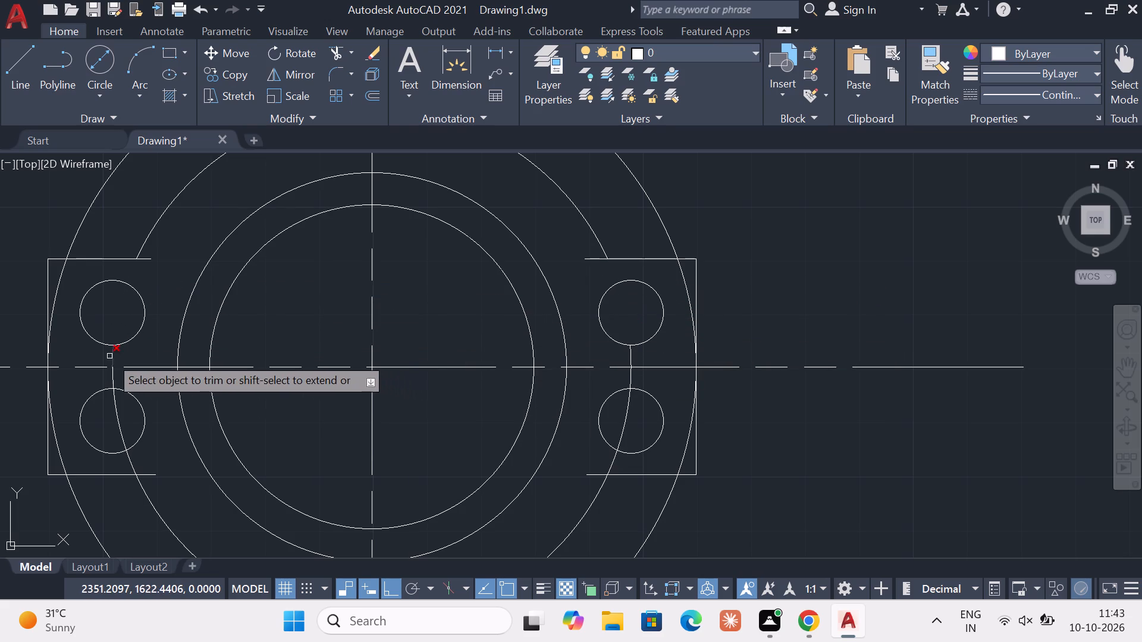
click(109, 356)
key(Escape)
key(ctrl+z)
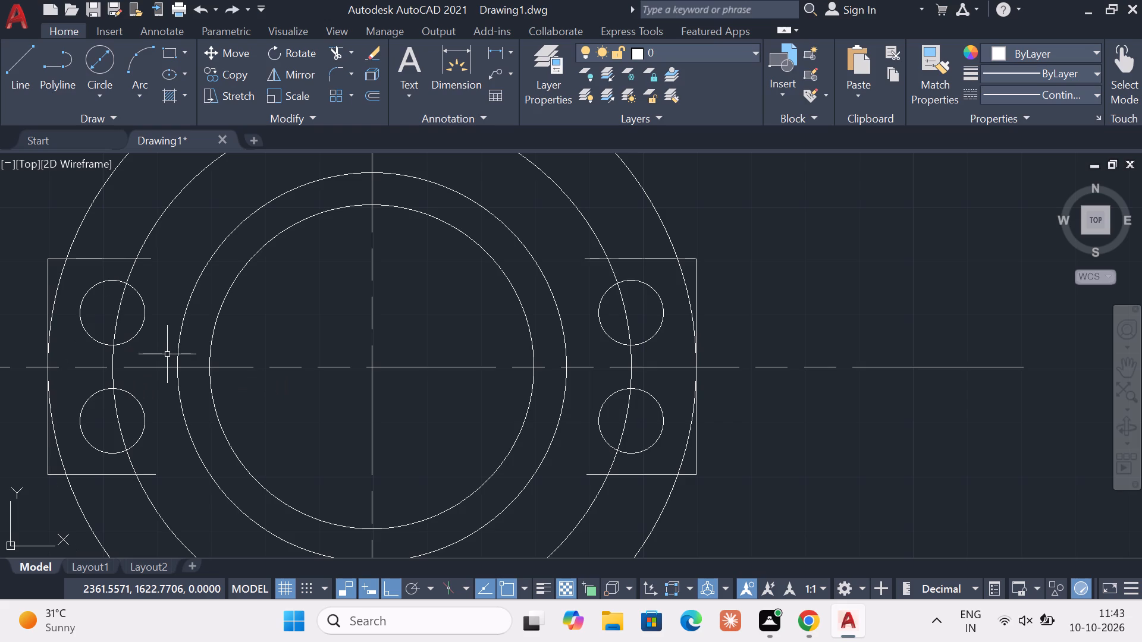
Trim away the circle through the left holes between the left lug's top line and the horizontal centre line.
click(340, 57)
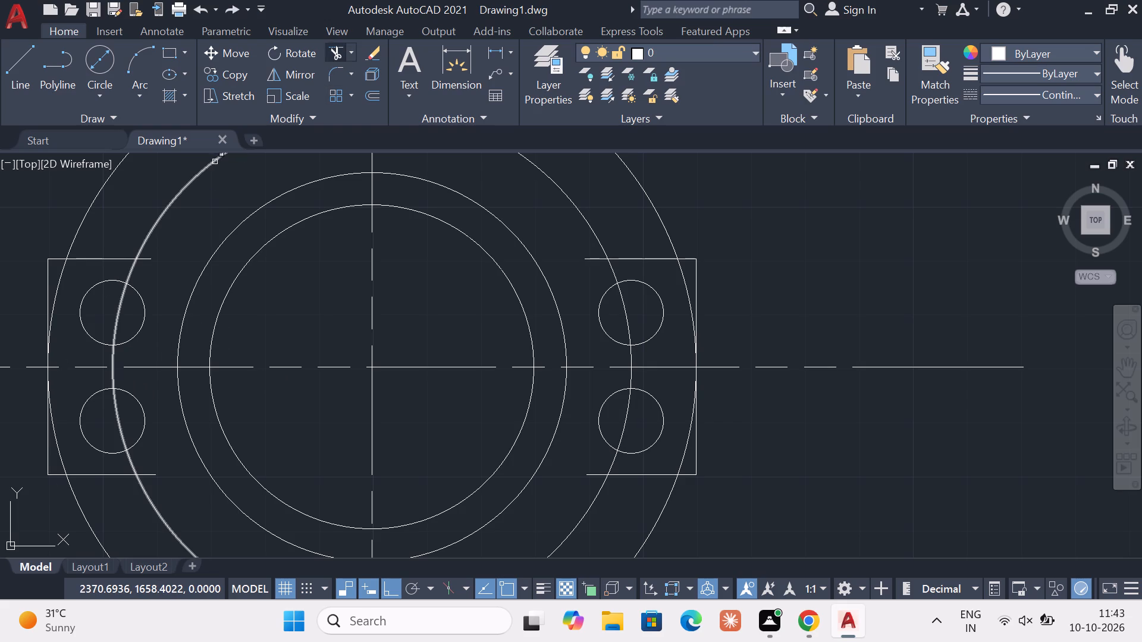
click(131, 275)
key(Escape)
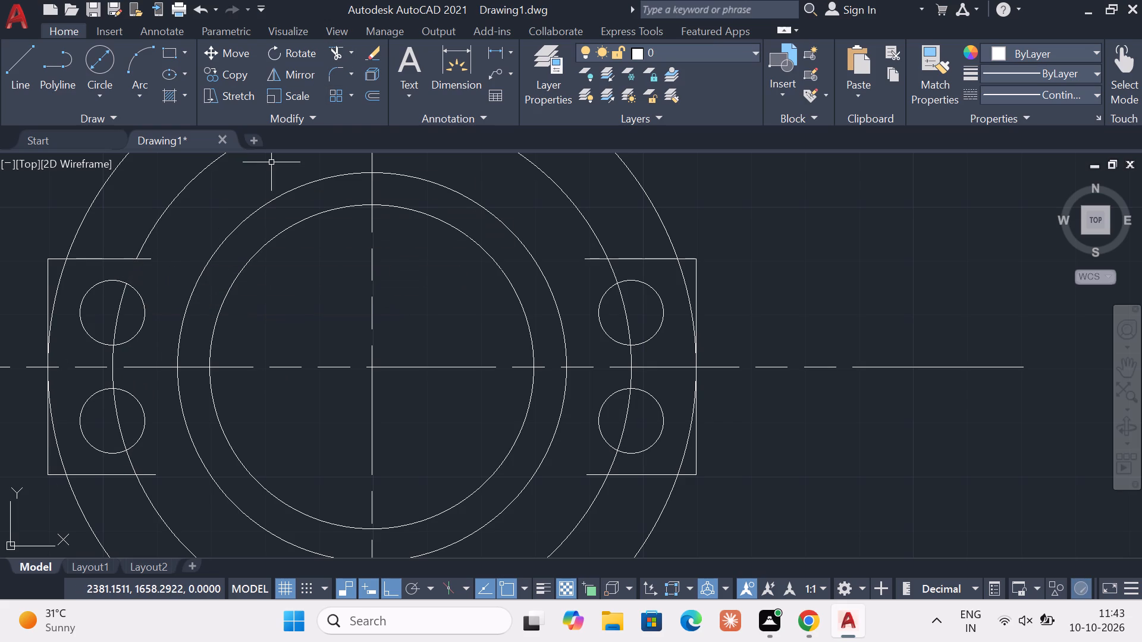
double_click(332, 48)
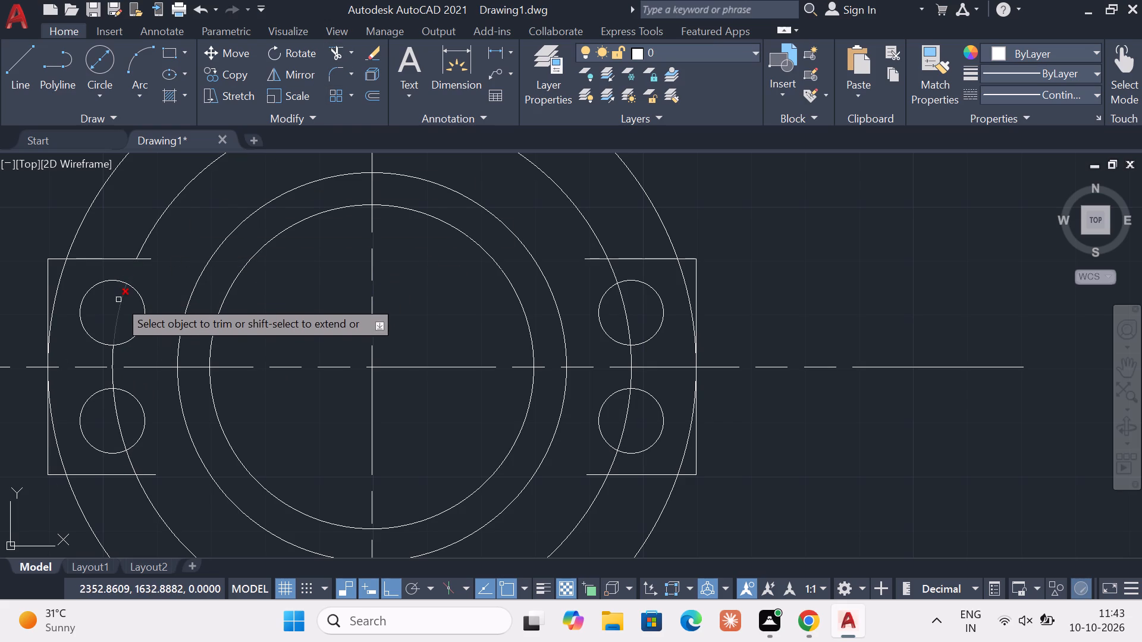
click(118, 300)
key(Escape)
click(332, 48)
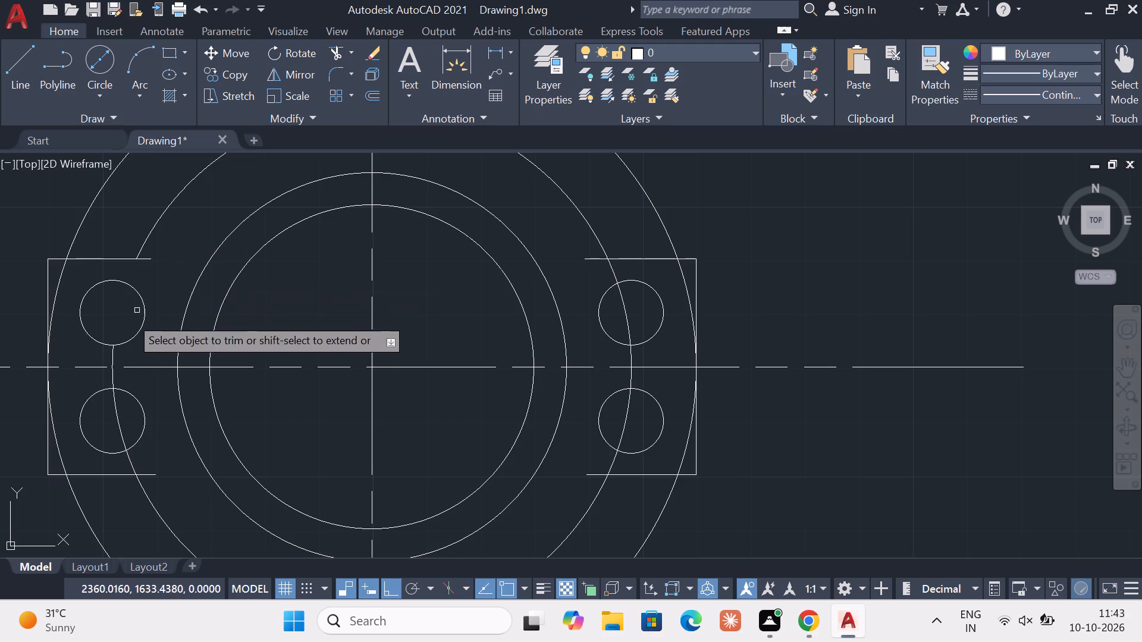
click(112, 355)
key(Escape)
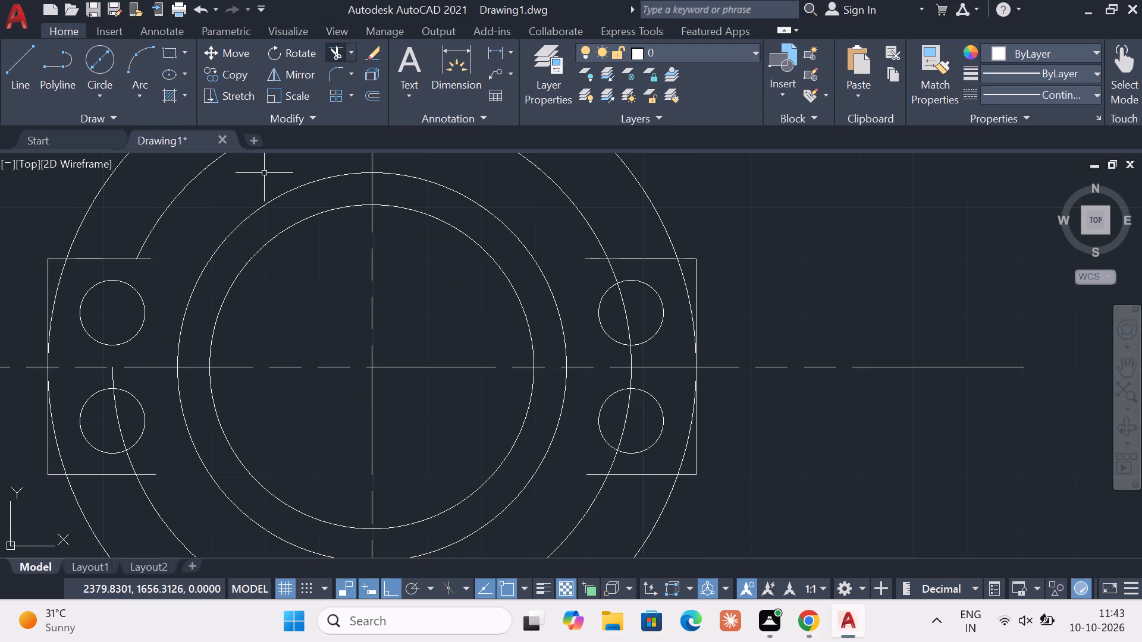
Trim away the circle through the left holes between the horizontal centre line and the left lug's bottom line.
click(342, 52)
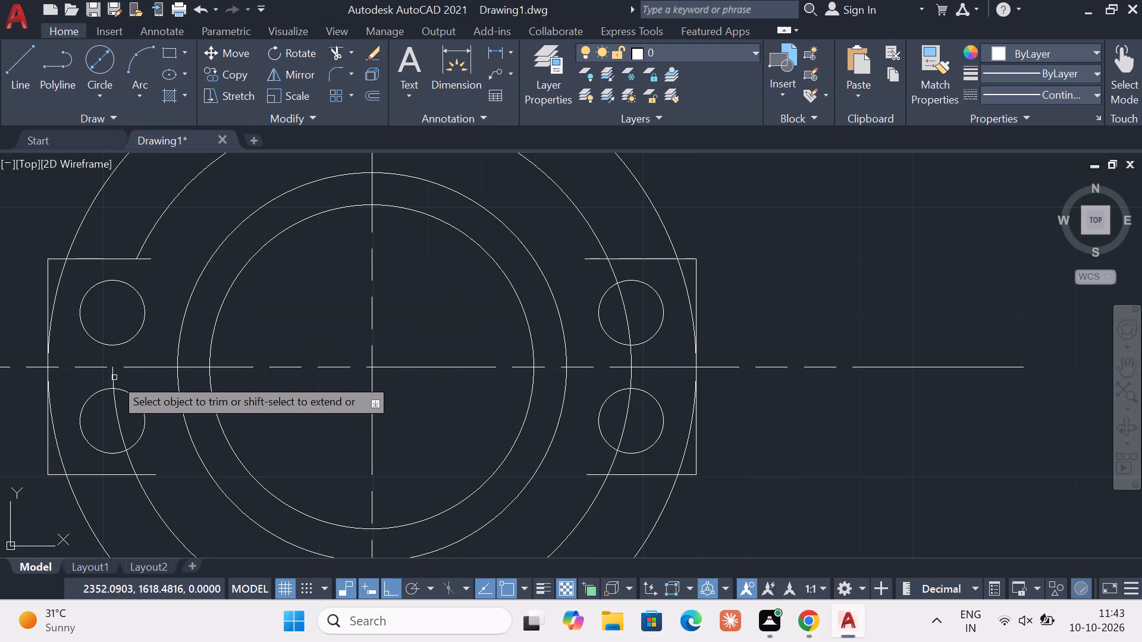
click(112, 379)
key(Escape)
click(338, 52)
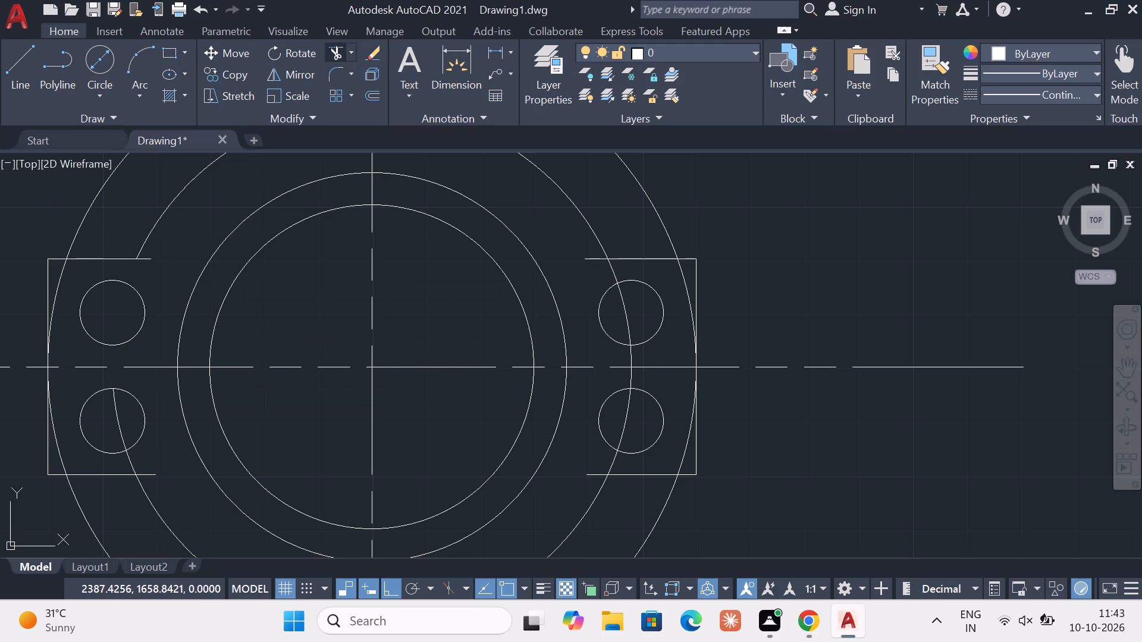
click(115, 412)
key(Escape)
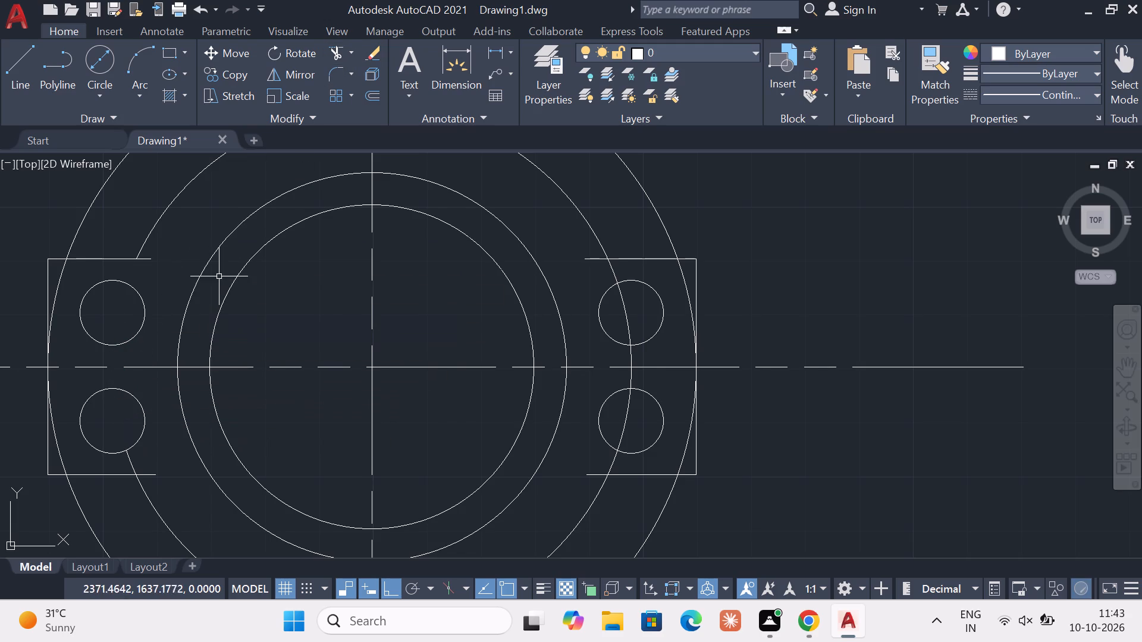
click(343, 58)
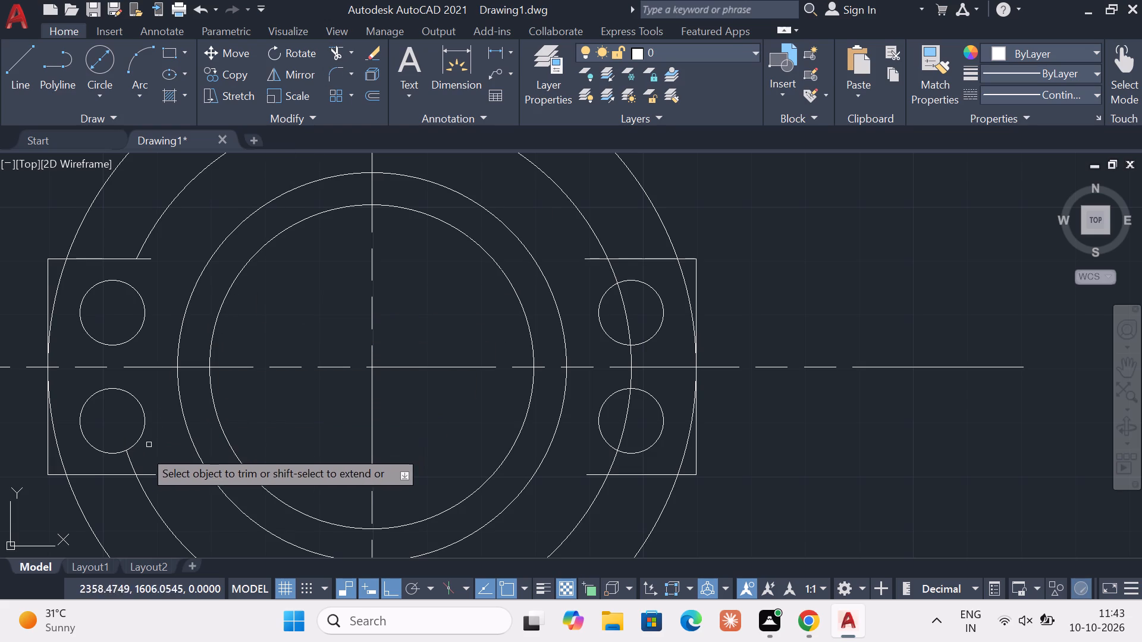
click(130, 462)
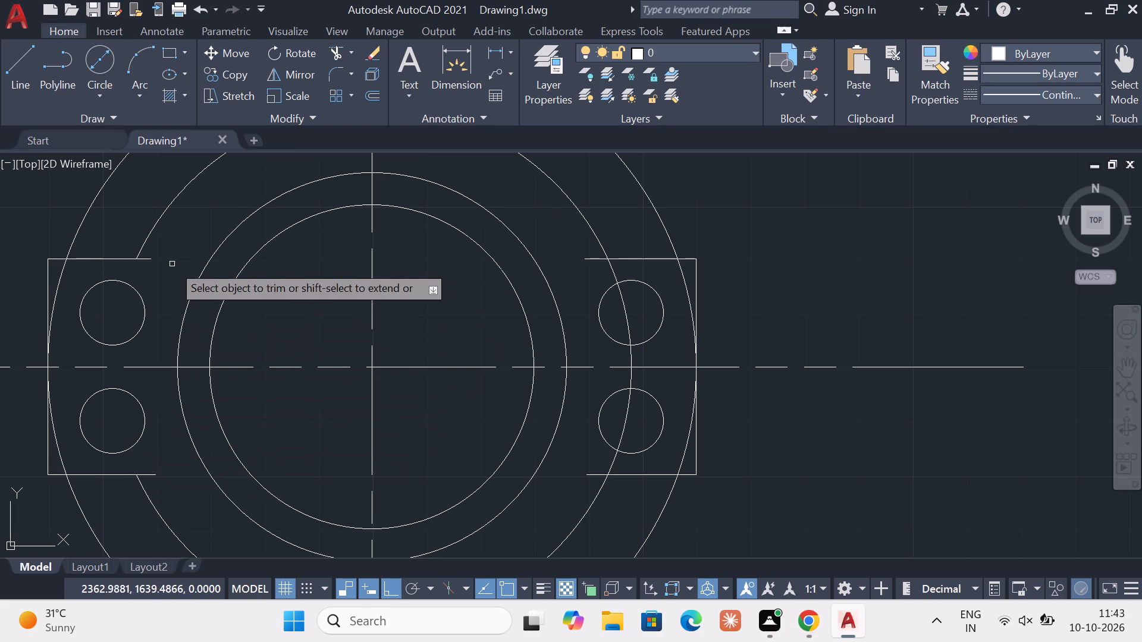
key(Escape)
Trim the overhanging inner ends of the left lug's top and bottom lines back to the circle.
click(336, 56)
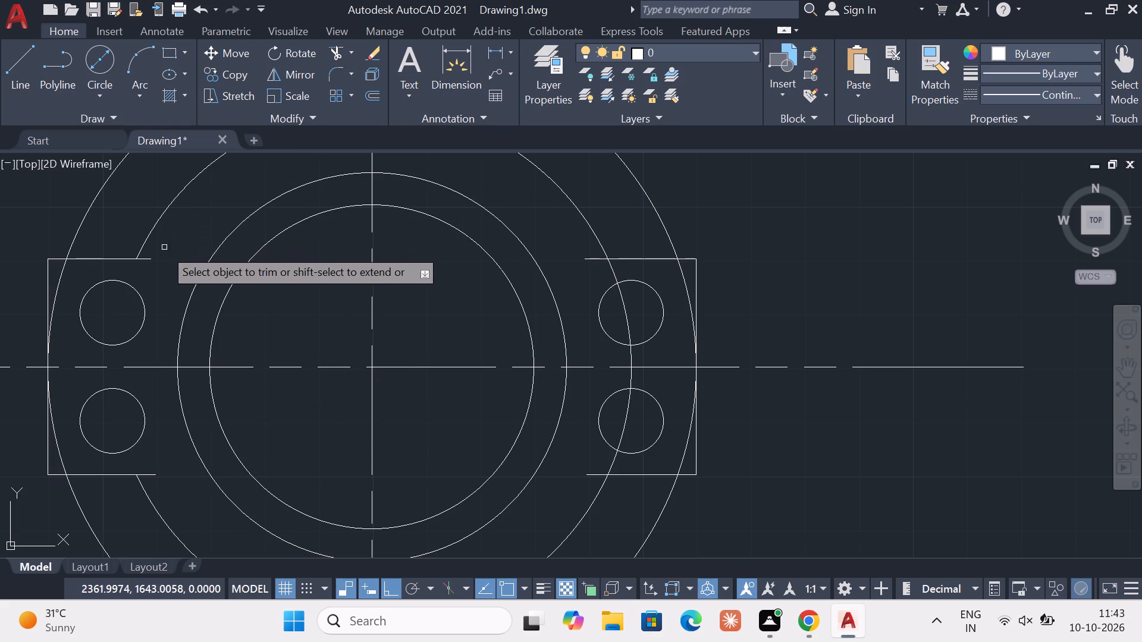
click(150, 262)
key(Escape)
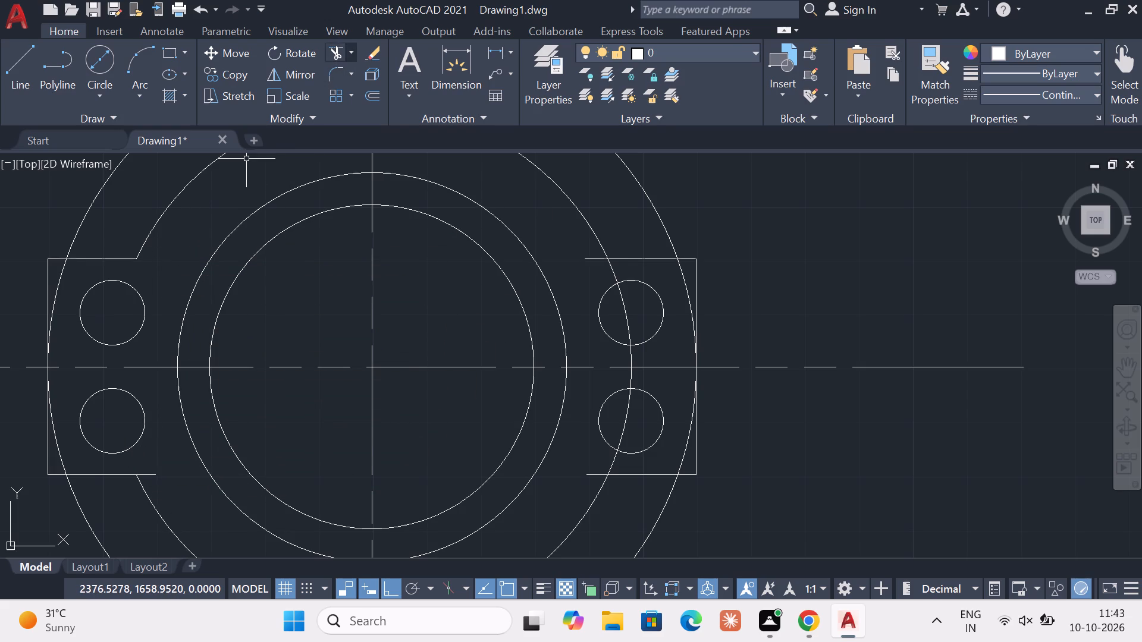
double_click(344, 55)
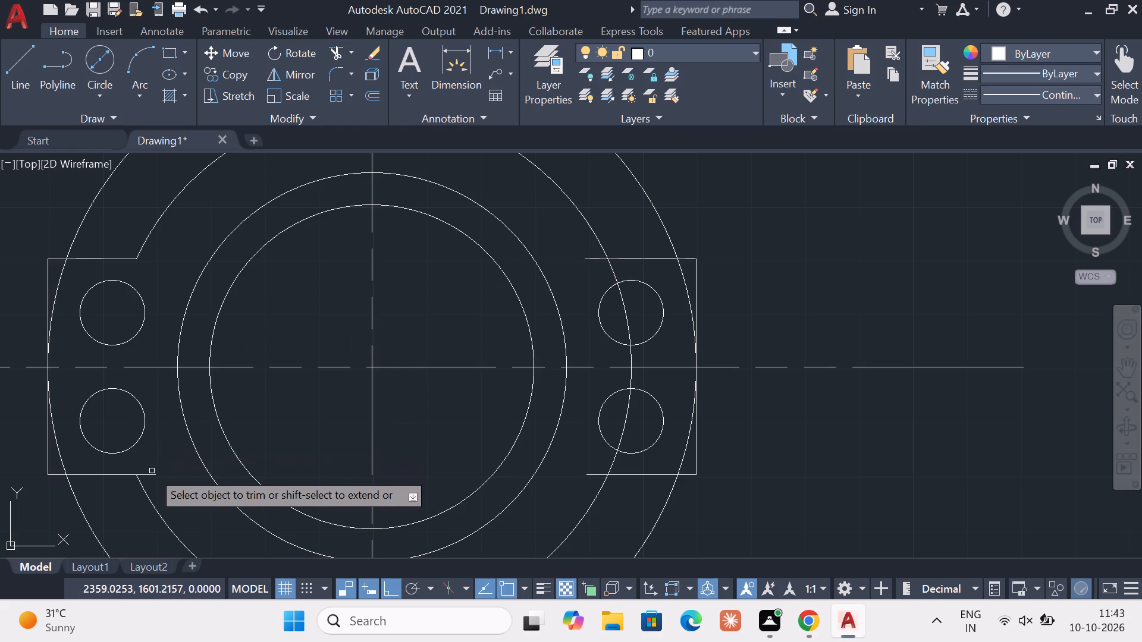
click(150, 475)
key(Escape)
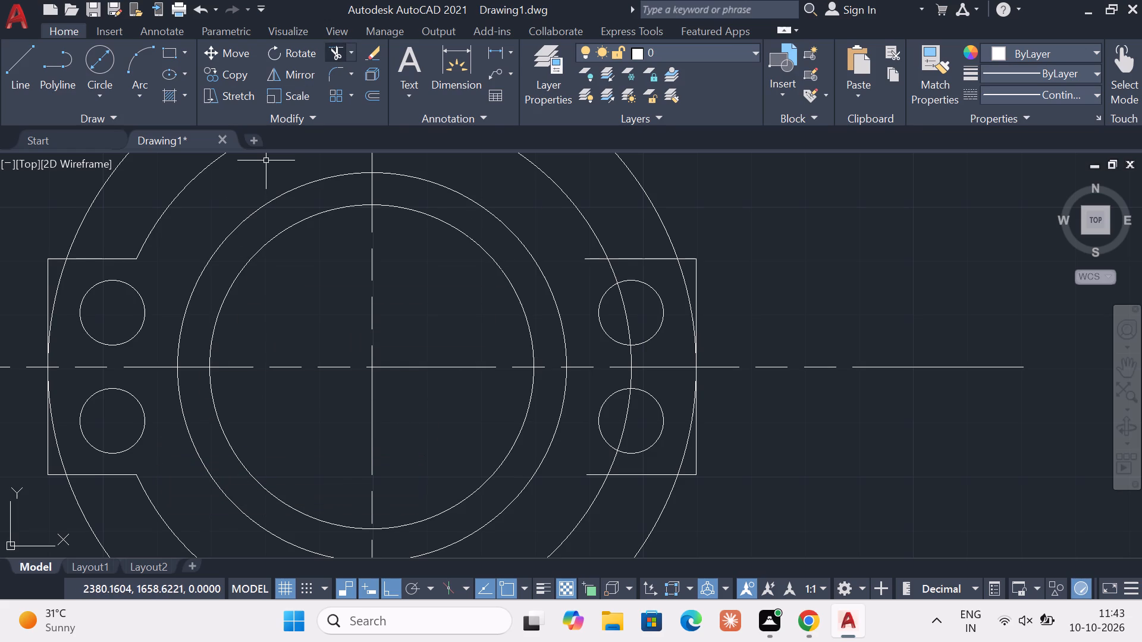
Trim the overhanging inner end of the right lug's top line back to the circle.
double_click(338, 51)
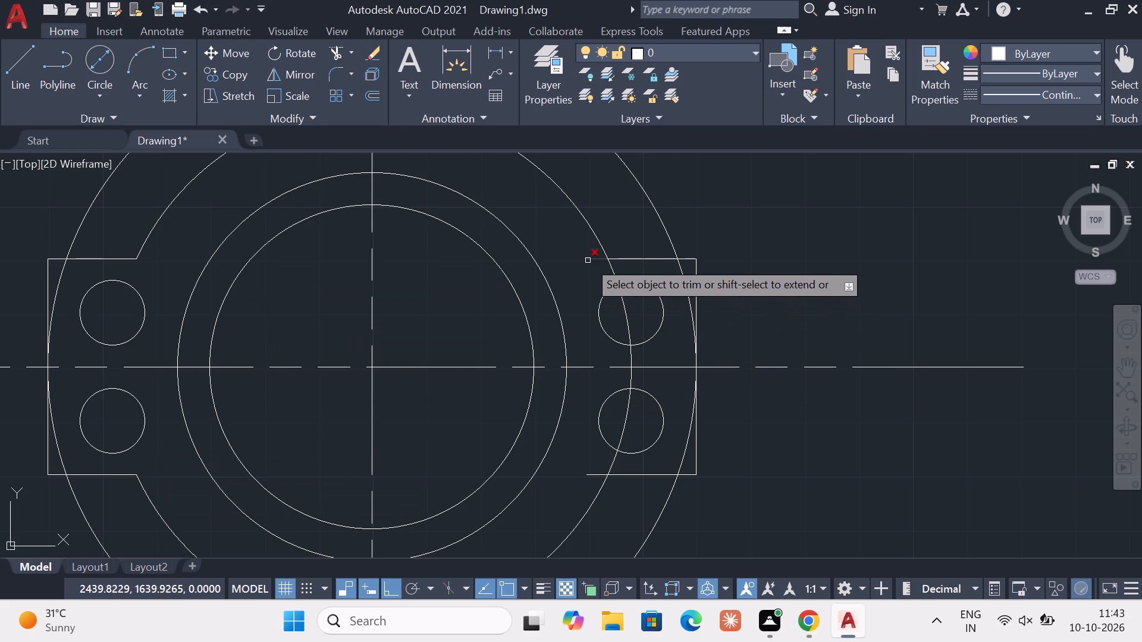
click(588, 260)
key(Escape)
Trim away the circle through the right holes between the right lug's top line and the horizontal centre line.
click(337, 52)
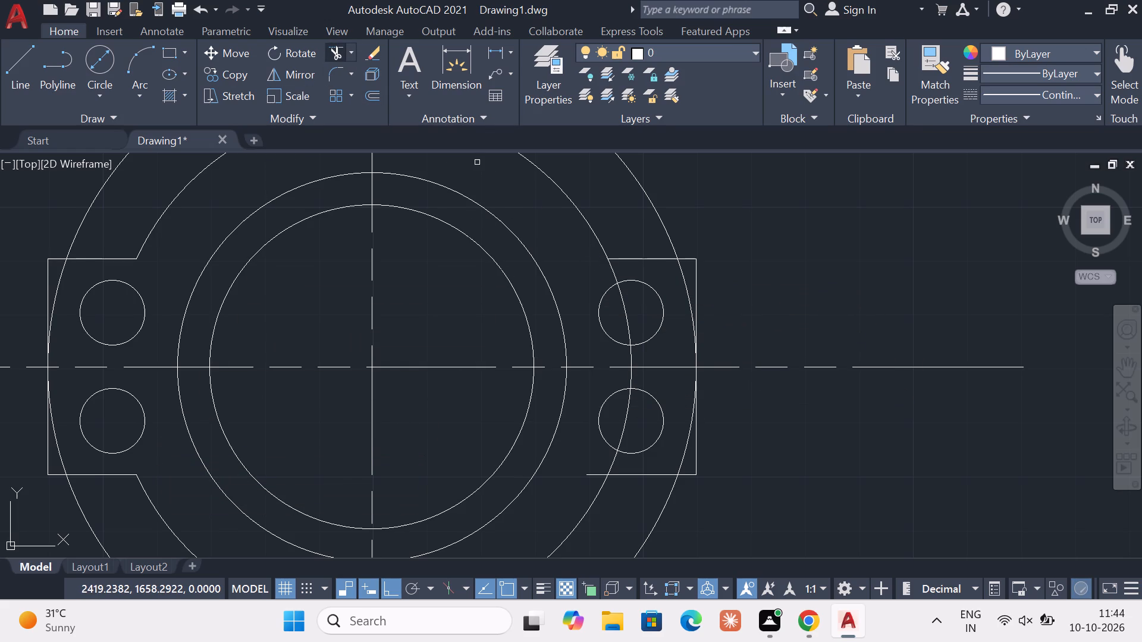
double_click(610, 271)
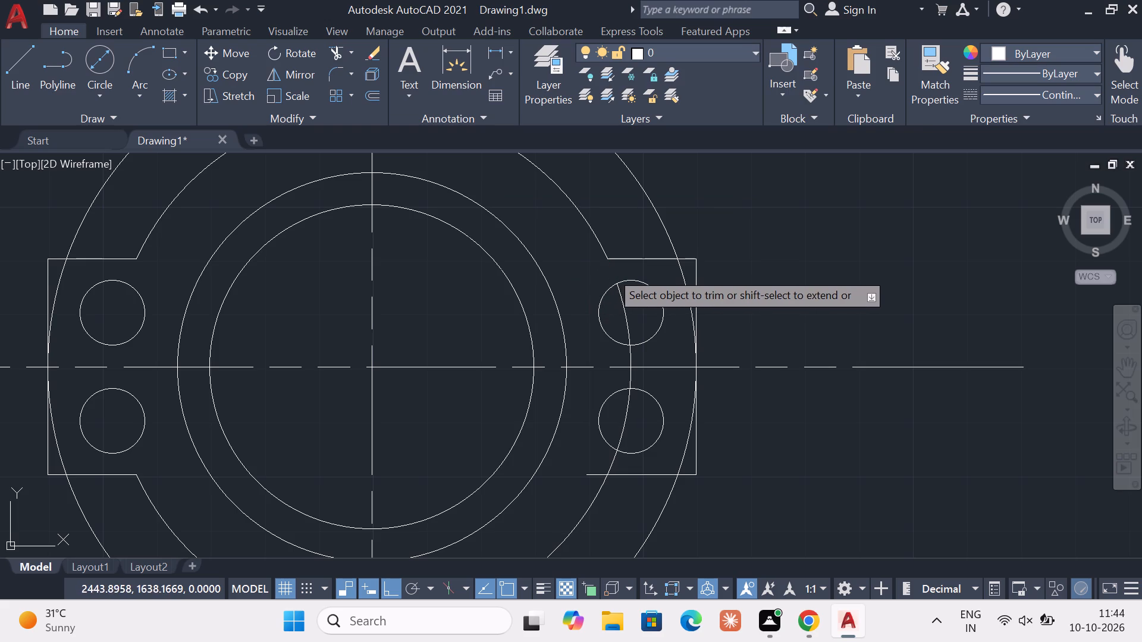
key(Escape)
double_click(333, 51)
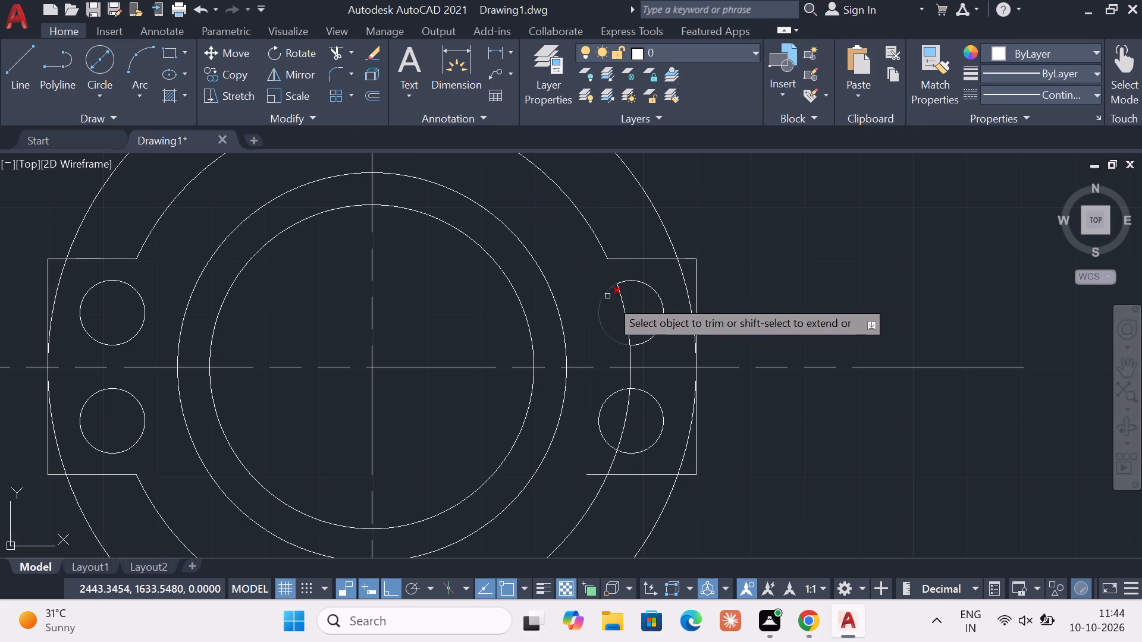
click(623, 307)
key(Escape)
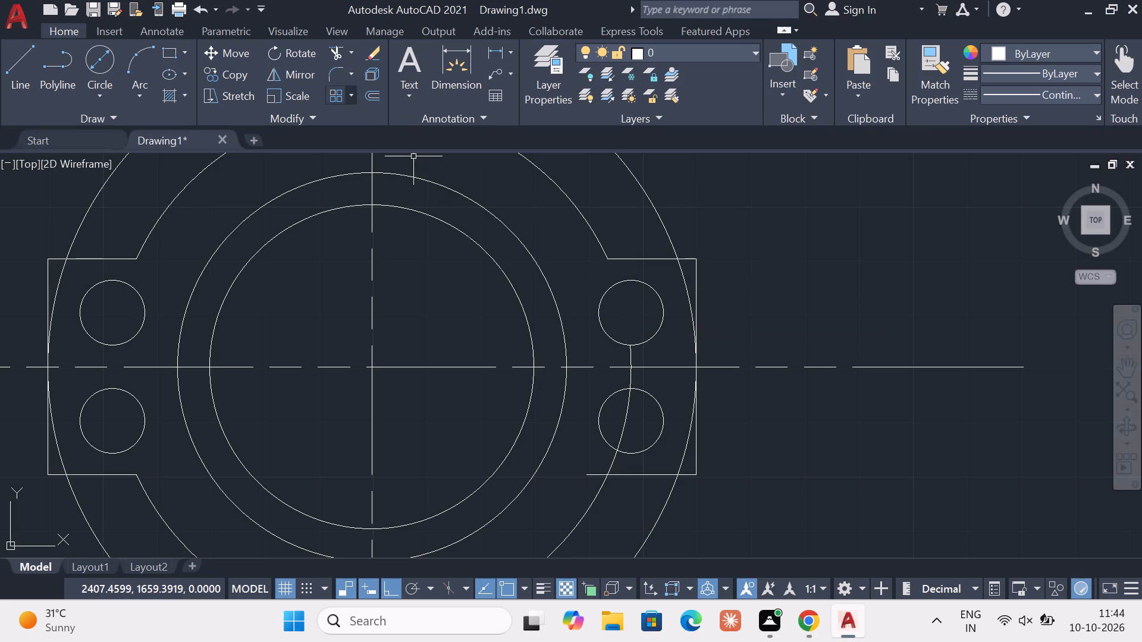
double_click(338, 57)
click(631, 361)
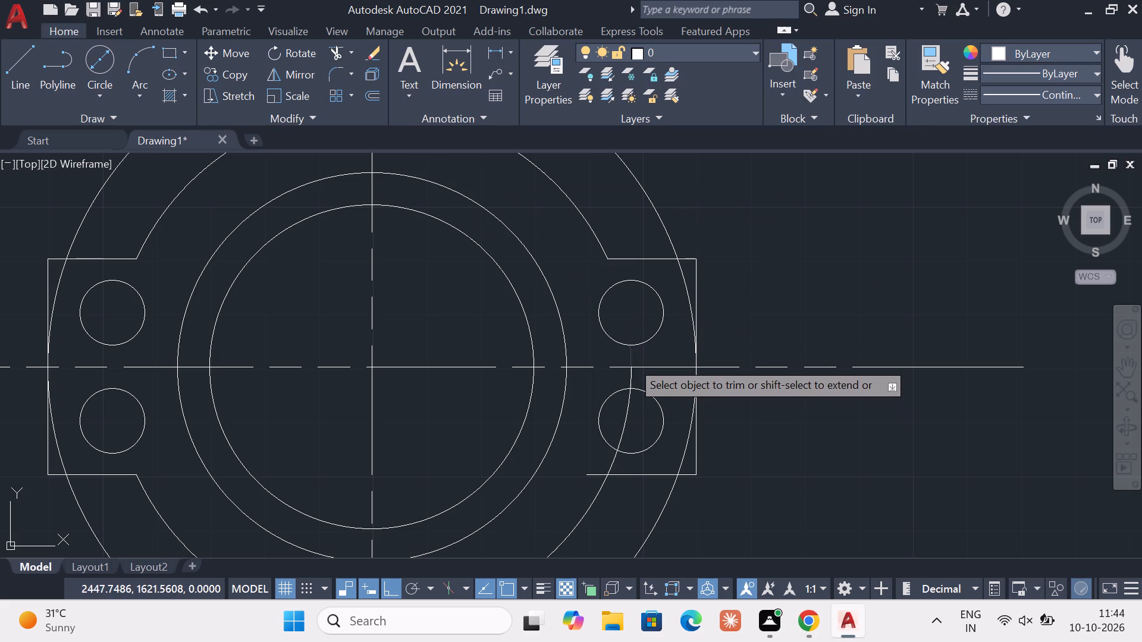
key(Escape)
Trim away the circle through the right holes between the horizontal centre line and the right lug's bottom line.
click(337, 54)
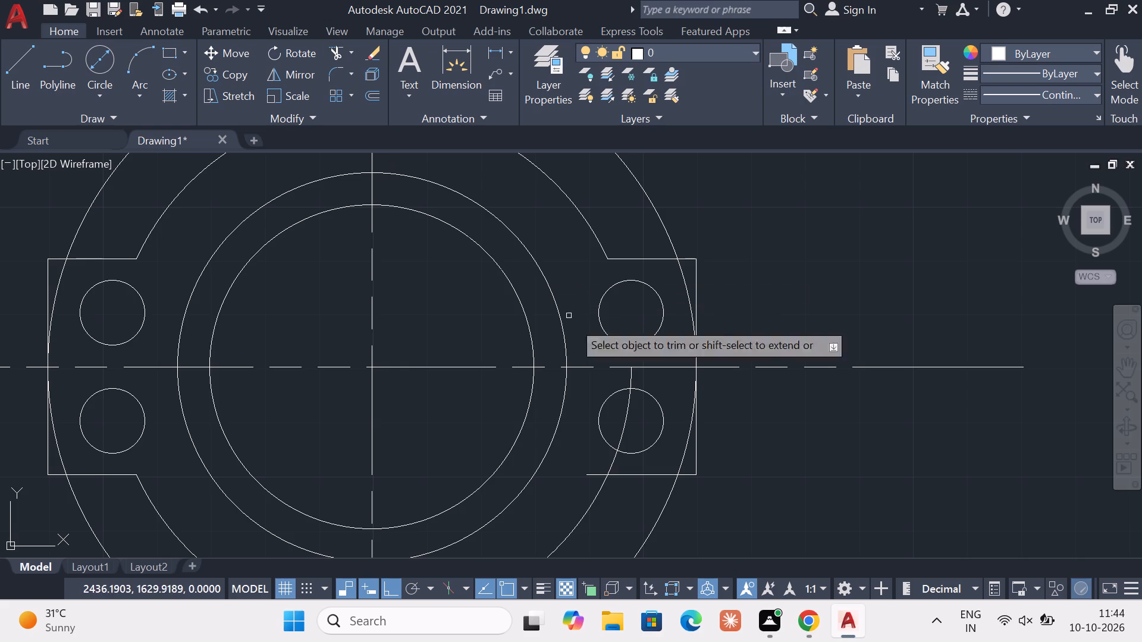
click(625, 421)
key(Escape)
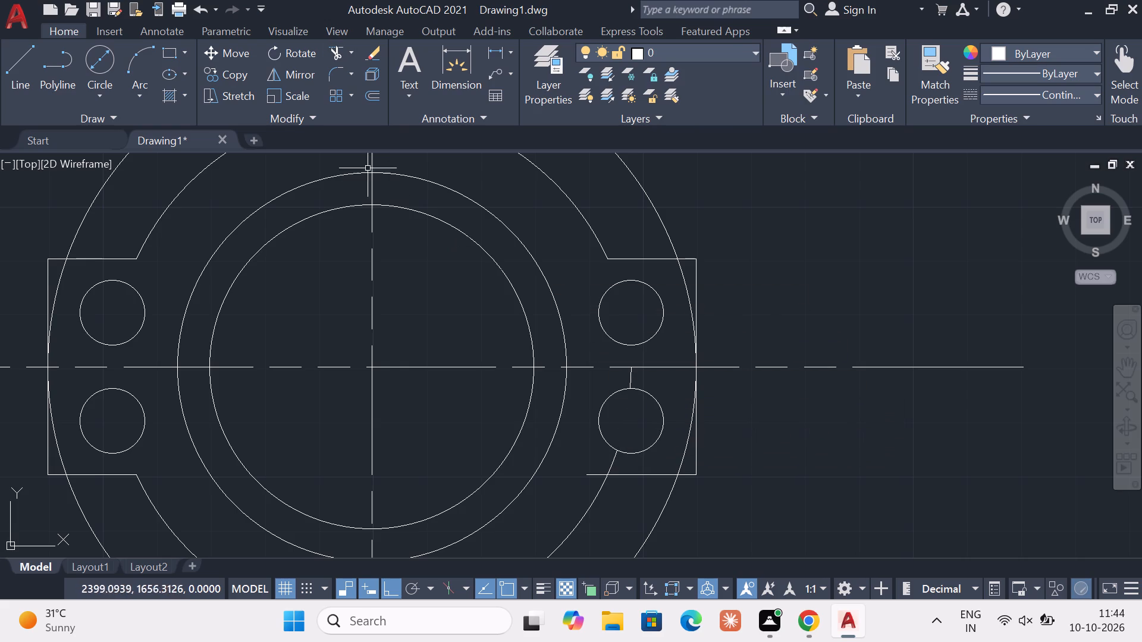
double_click(338, 56)
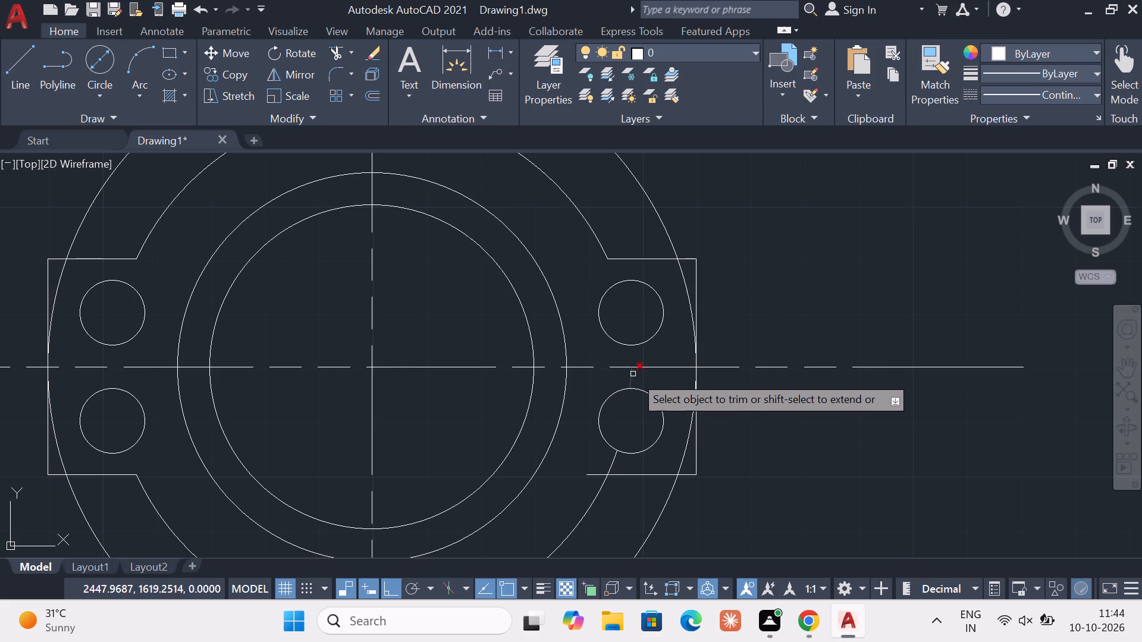
click(631, 379)
key(Escape)
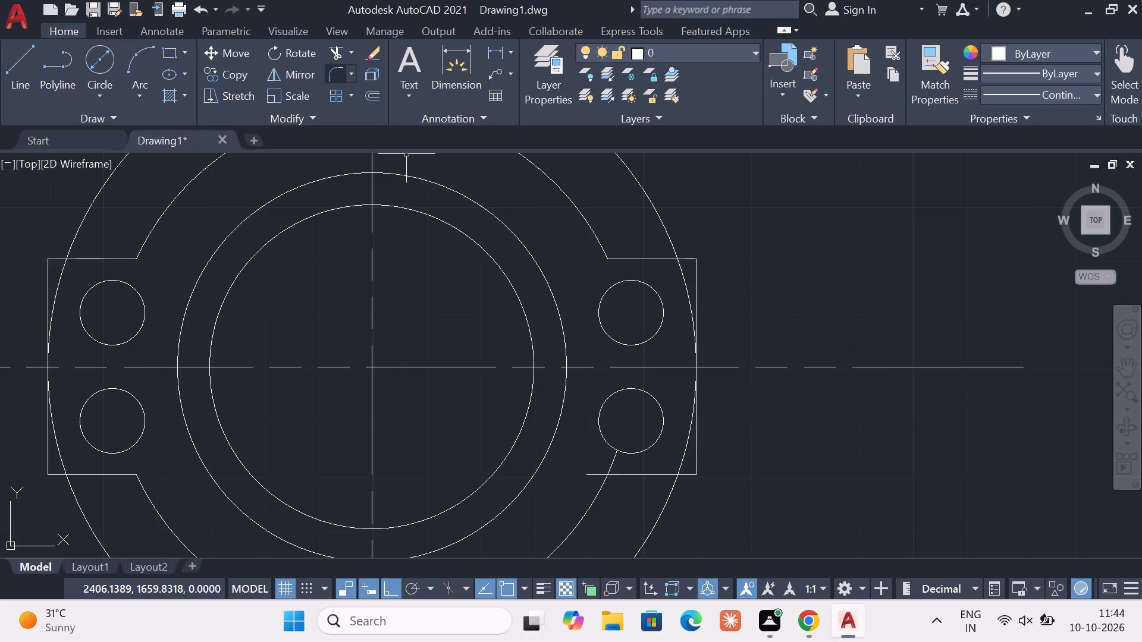
click(338, 56)
click(611, 463)
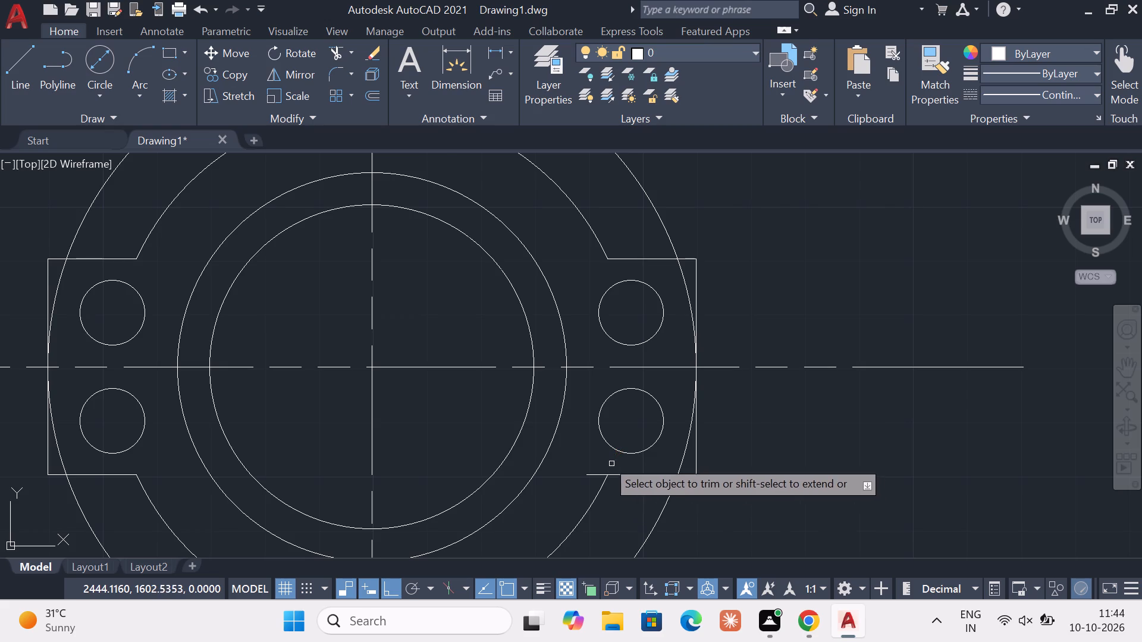
key(Escape)
Trim the overhanging inner end of the right lug's bottom line back to the circle.
click(344, 58)
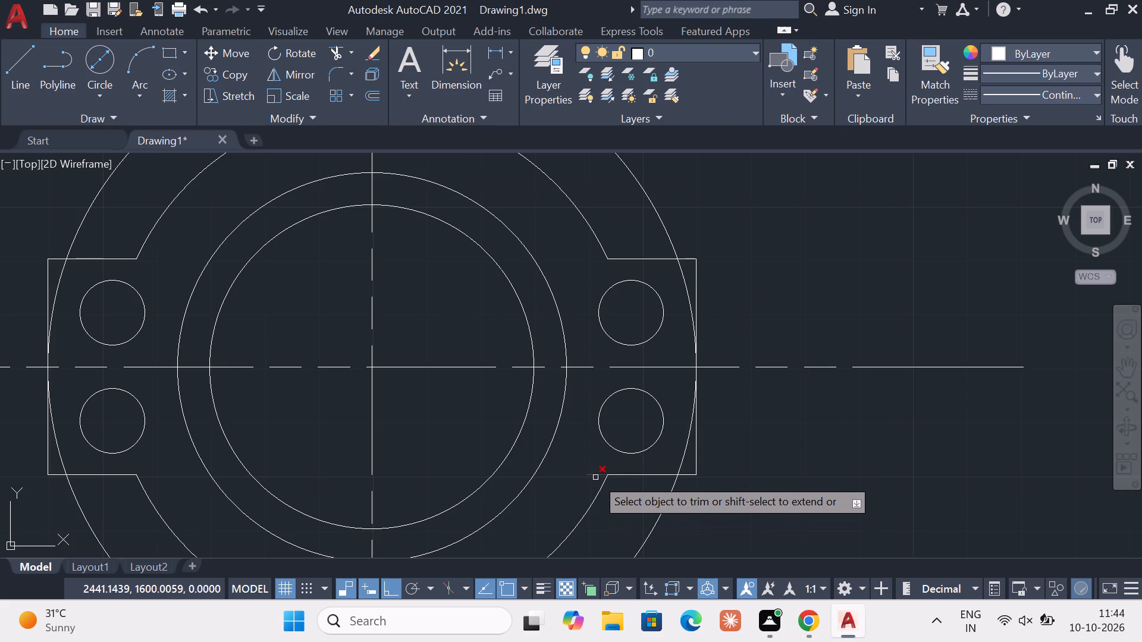
click(595, 477)
key(Escape)
key(Escape)
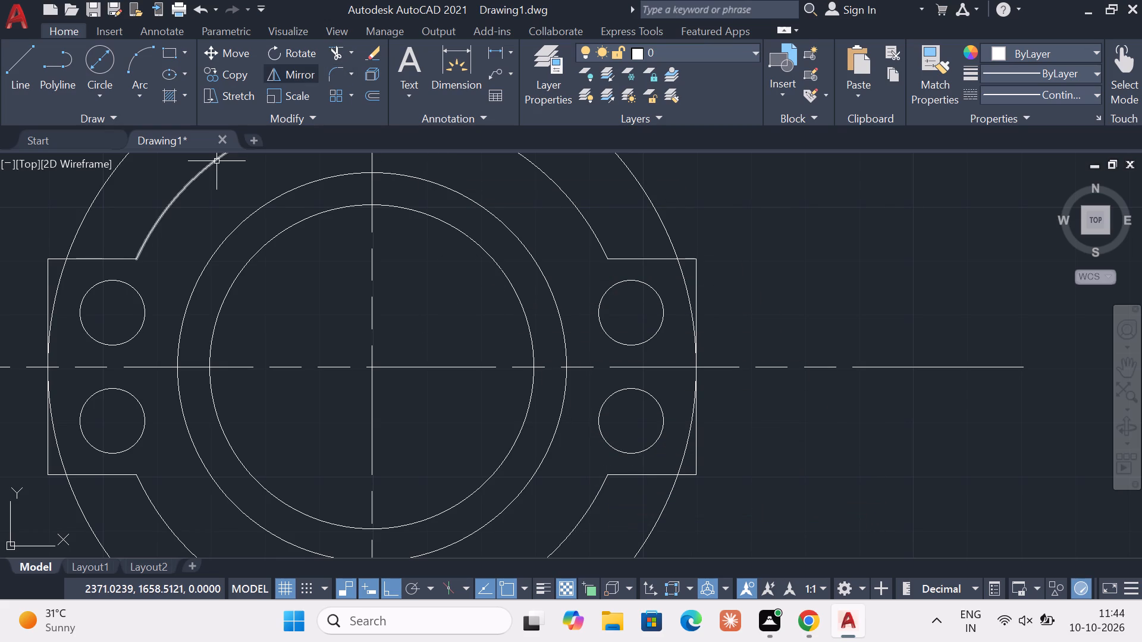
Trim away the outermost circle inside the left lug, both above and below the horizontal centre line.
click(335, 55)
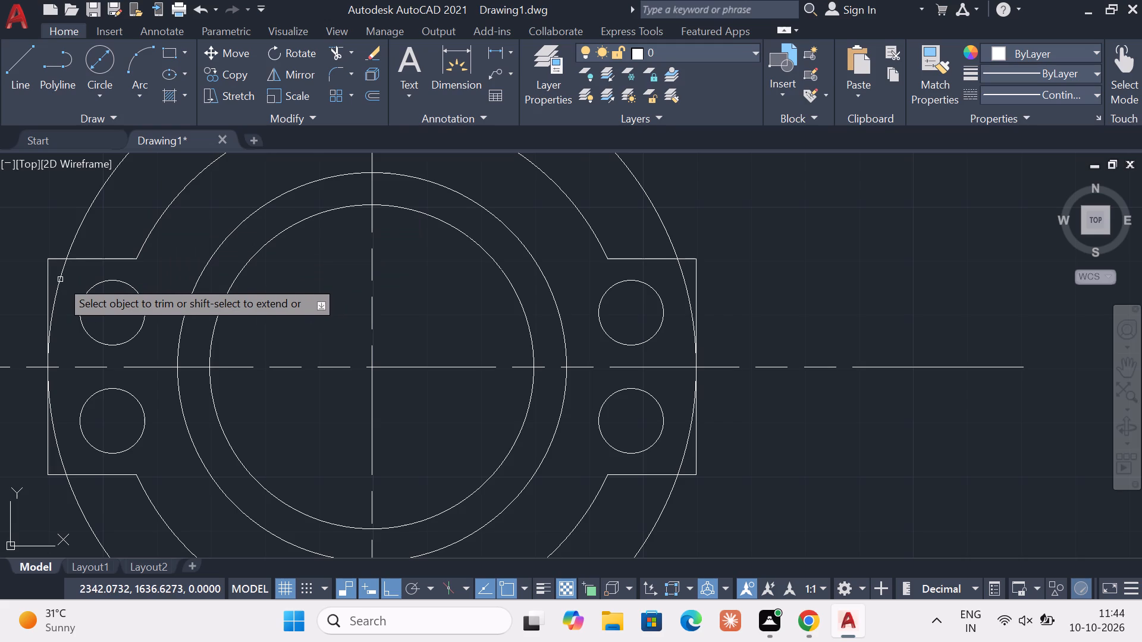
click(60, 279)
key(Escape)
click(335, 51)
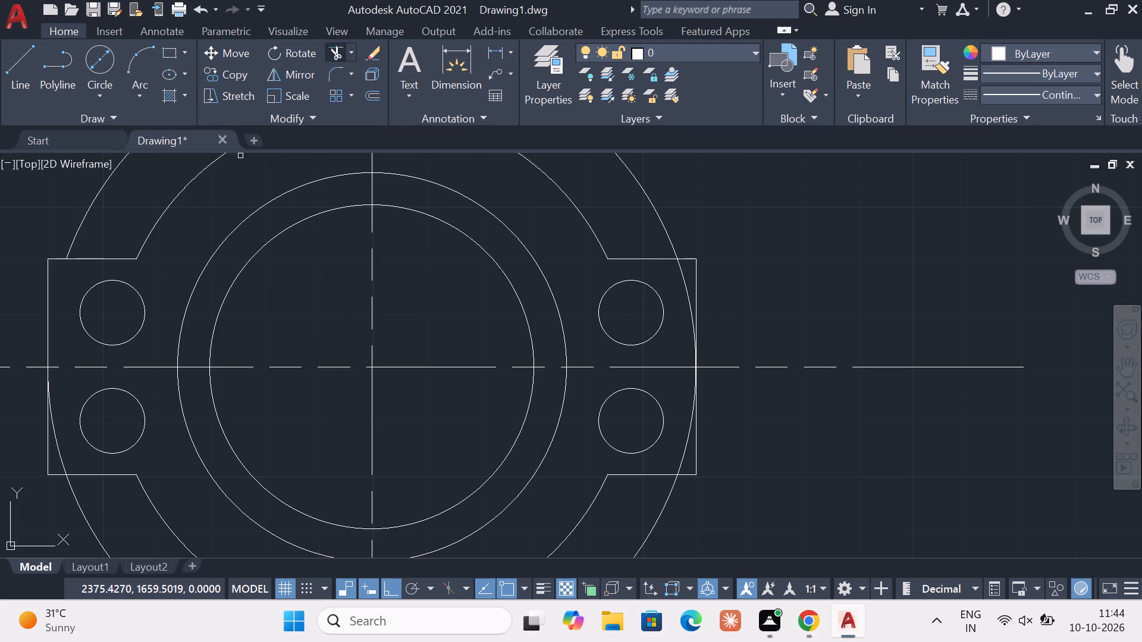
click(58, 453)
key(Escape)
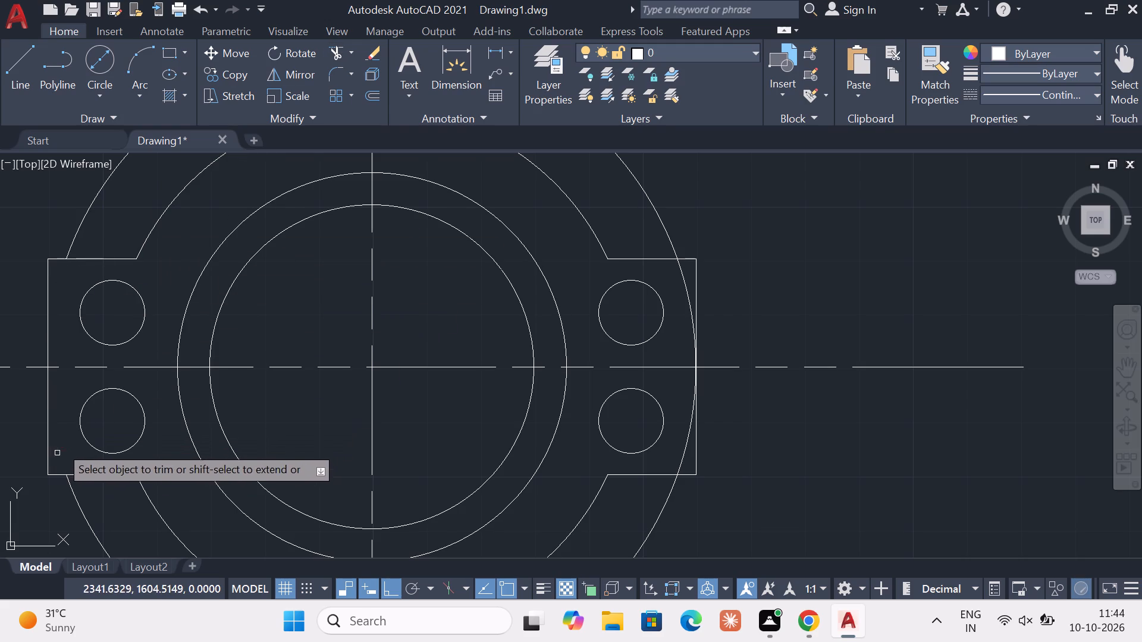
Trim away the outermost circle inside the right lug, both above and below the horizontal centre line.
click(334, 50)
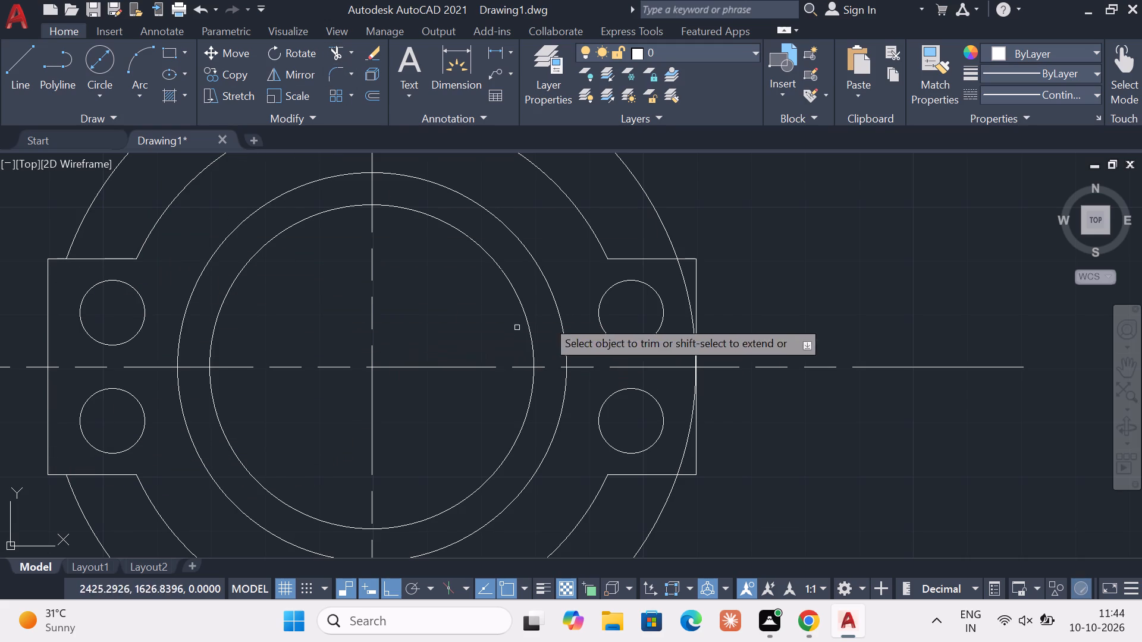
click(682, 278)
key(Escape)
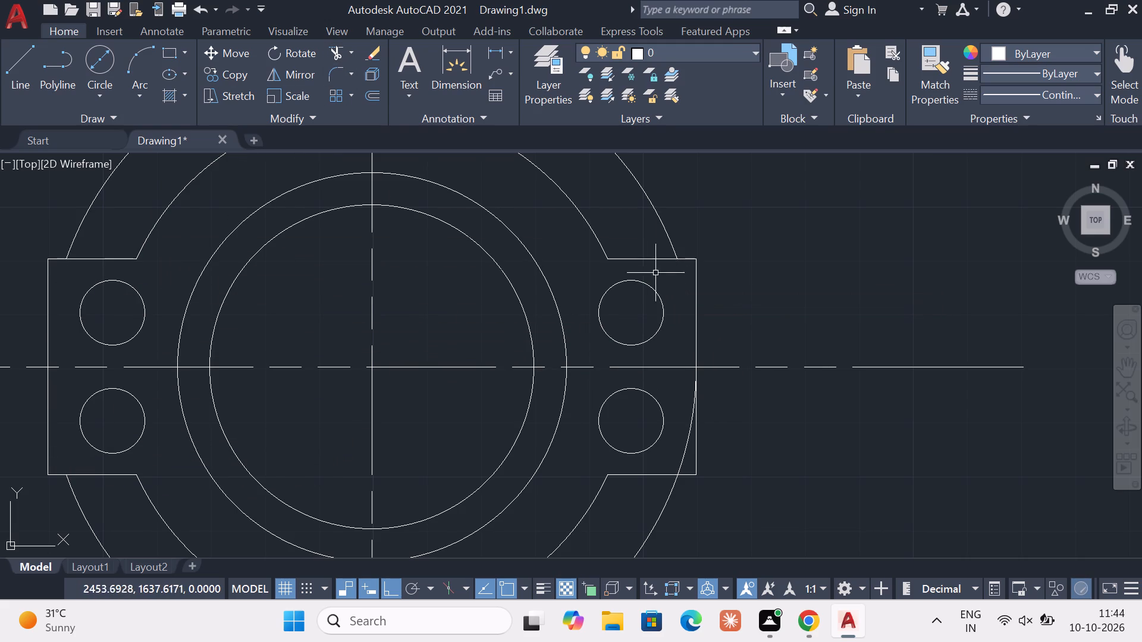
click(332, 48)
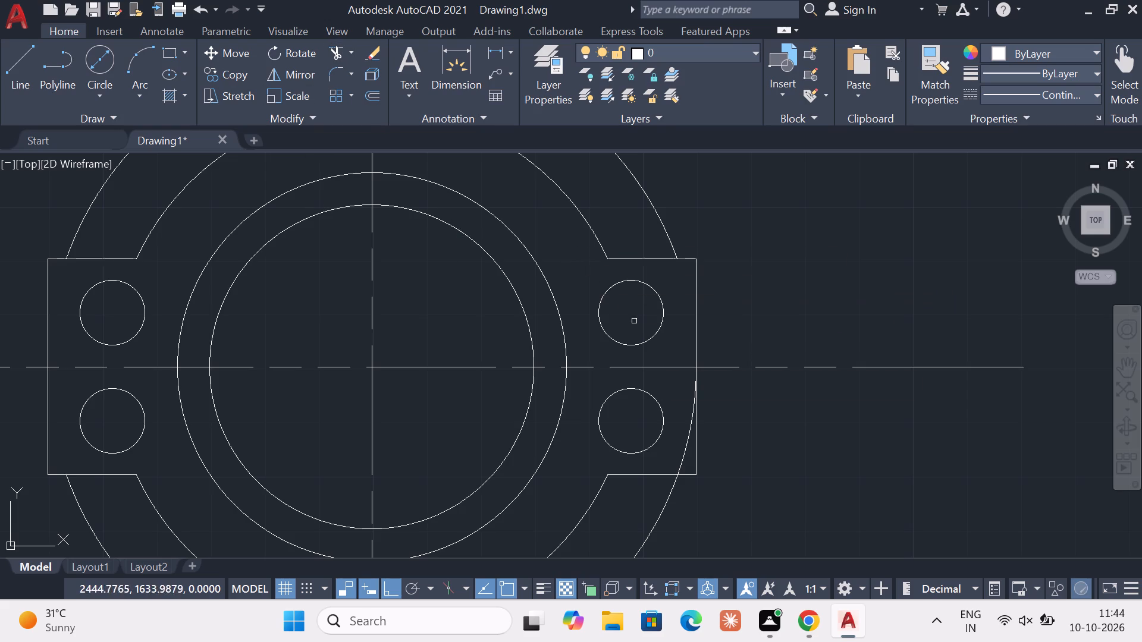
click(684, 458)
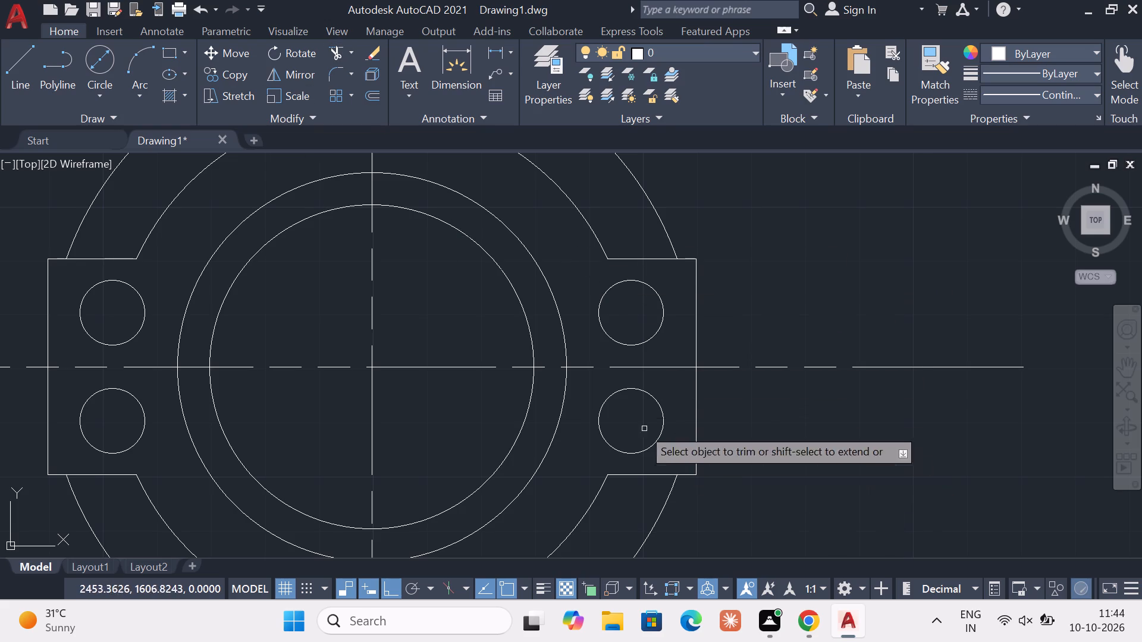
key(Escape)
Trim away the remaining outermost arcs above and below the left lug.
click(338, 48)
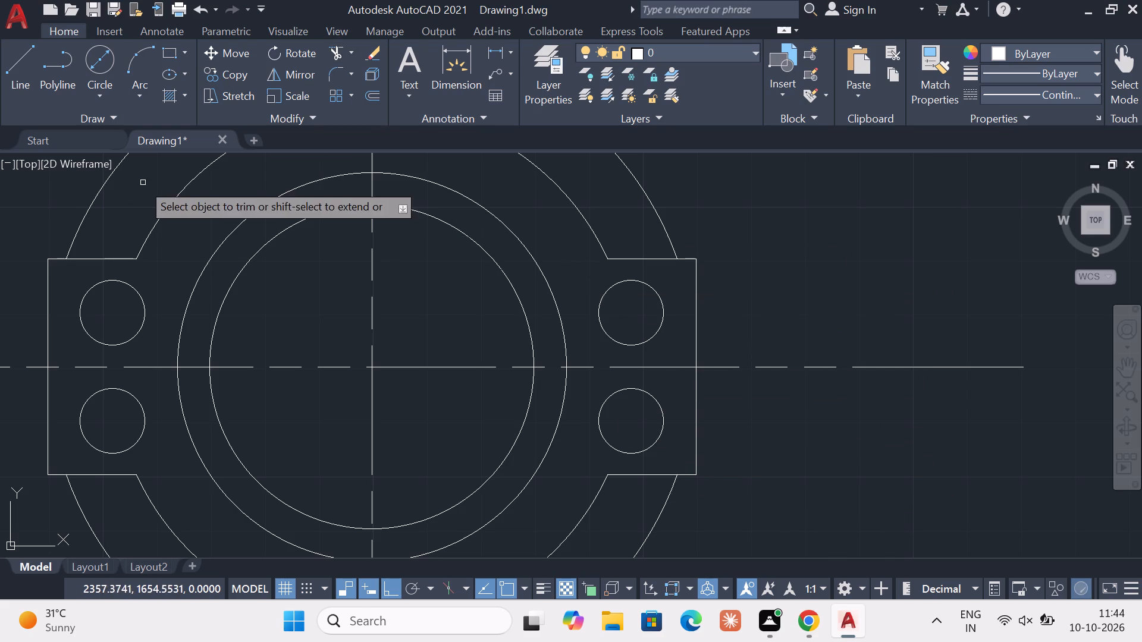
click(86, 204)
key(Escape)
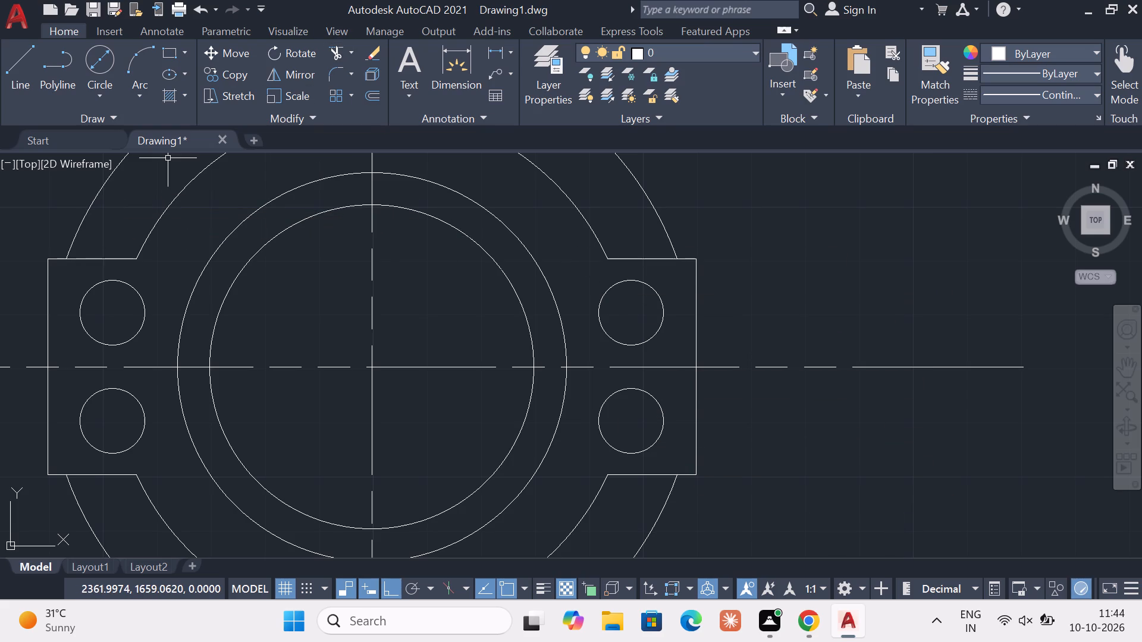
double_click(337, 49)
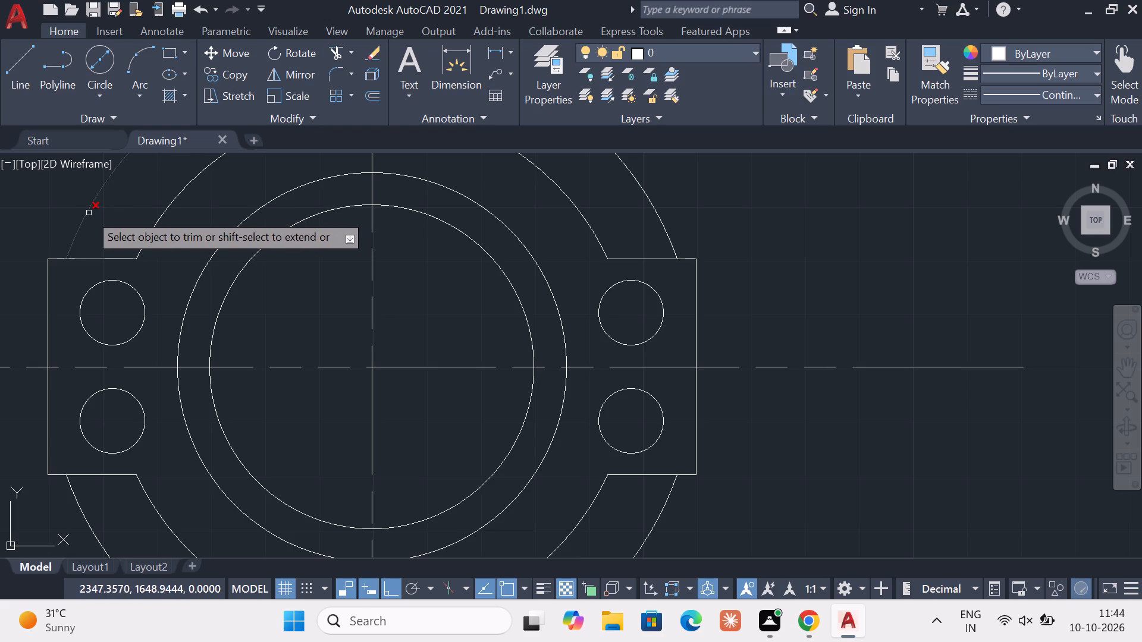
click(88, 212)
key(Escape)
click(330, 48)
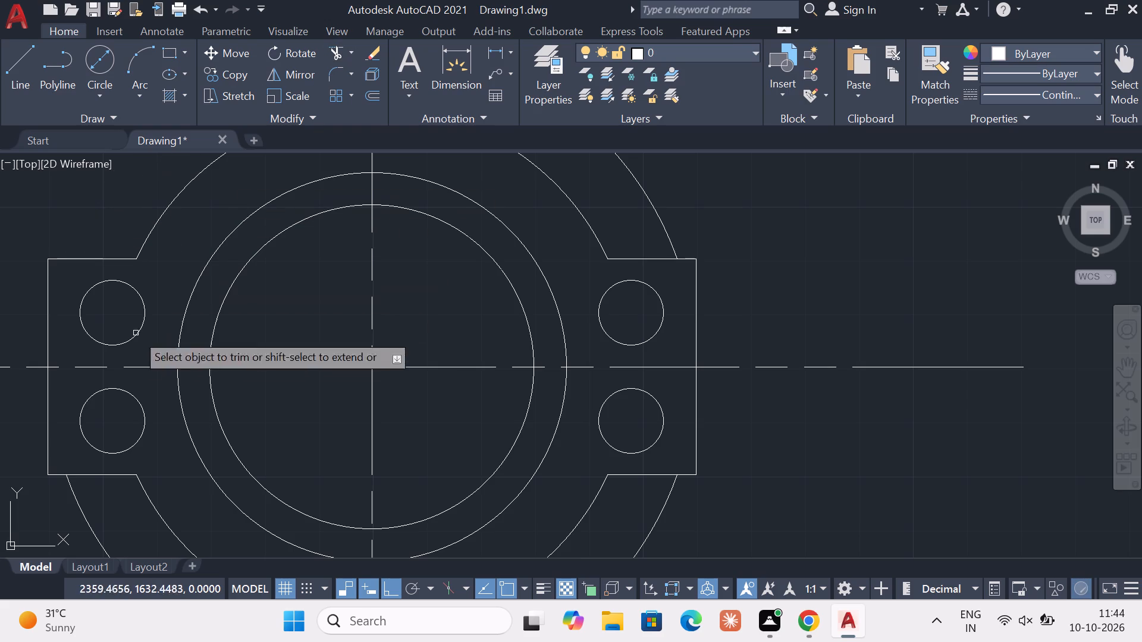
click(70, 490)
key(Escape)
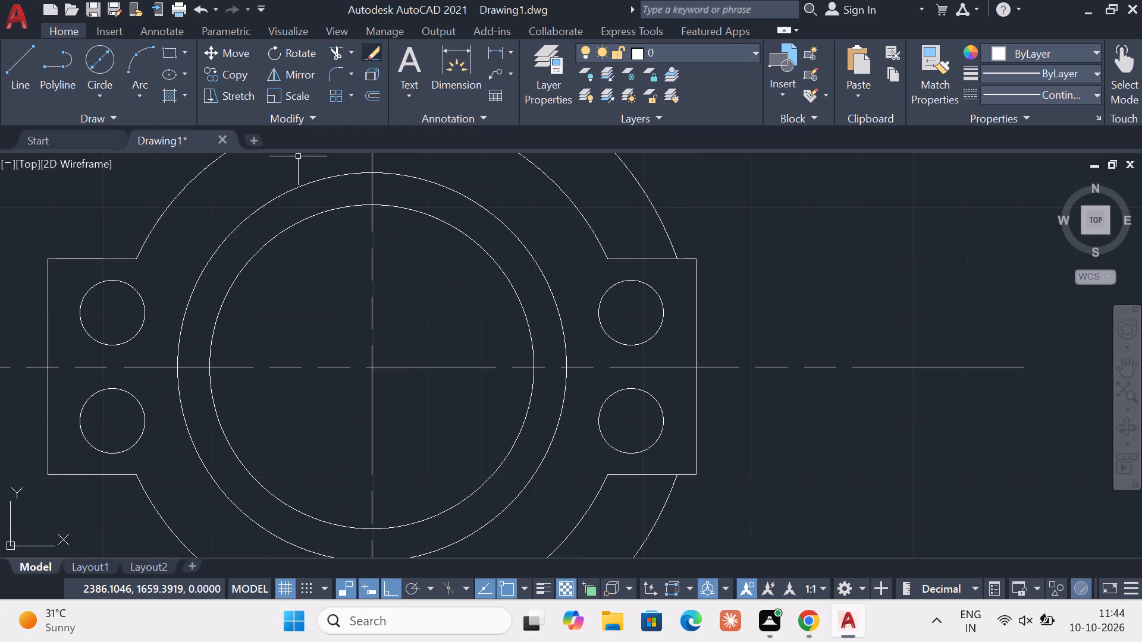
Trim away the remaining outermost arcs above and below the right lug.
click(337, 50)
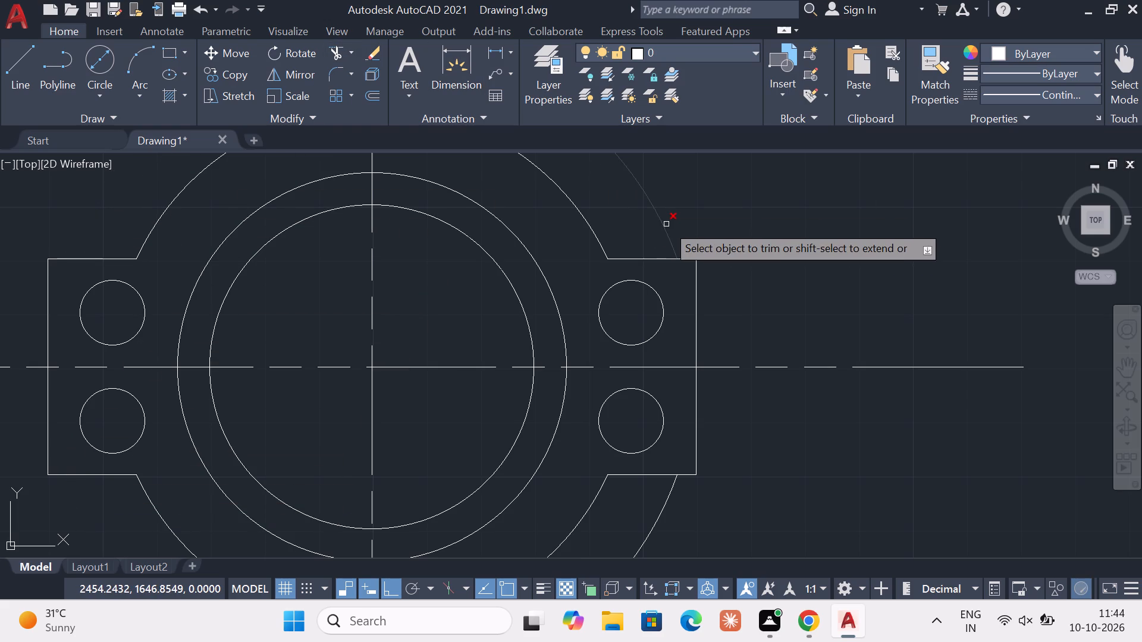
click(666, 224)
key(Escape)
click(337, 51)
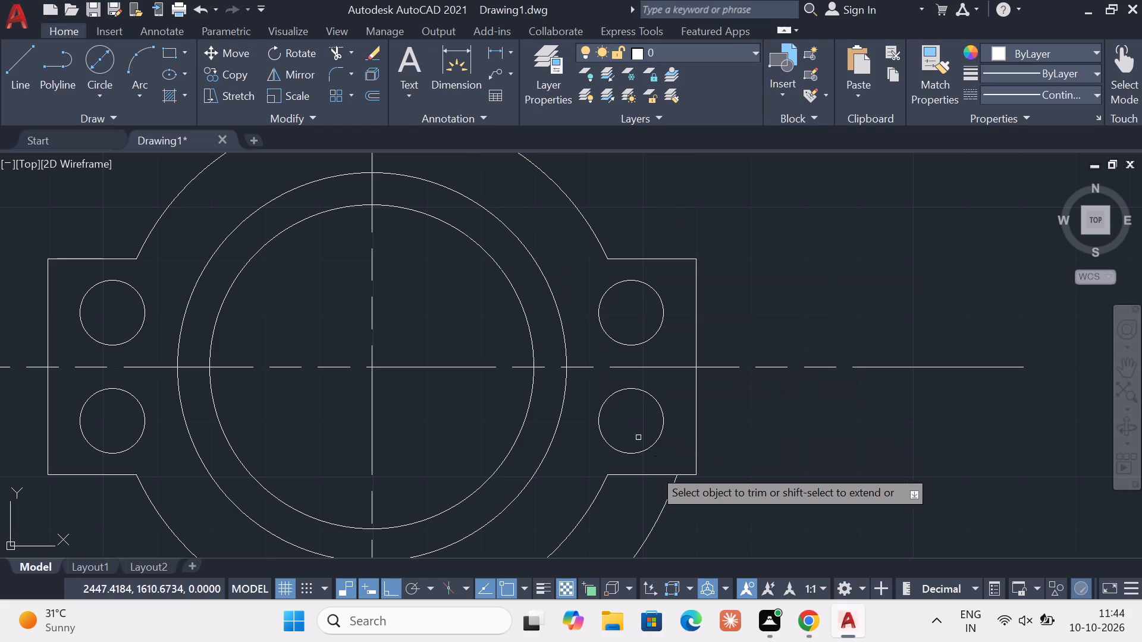
click(663, 505)
key(Escape)
Fillet the junction between the ring's upper-left arc and the left lug's top line with radius 6.
click(349, 64)
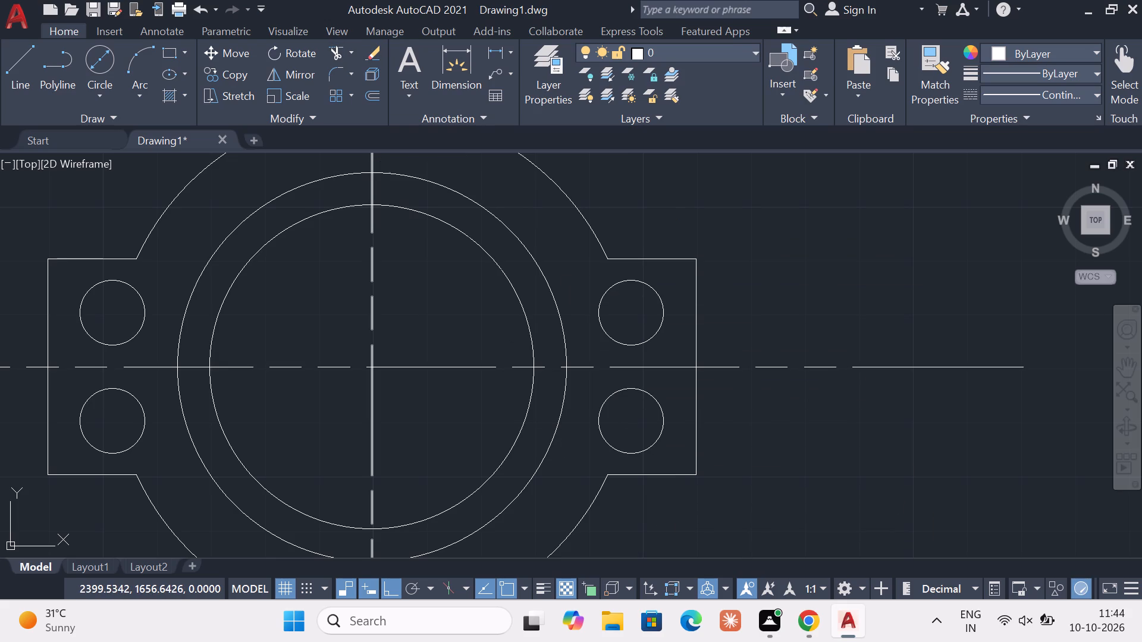
double_click(355, 72)
click(356, 72)
click(318, 100)
click(164, 214)
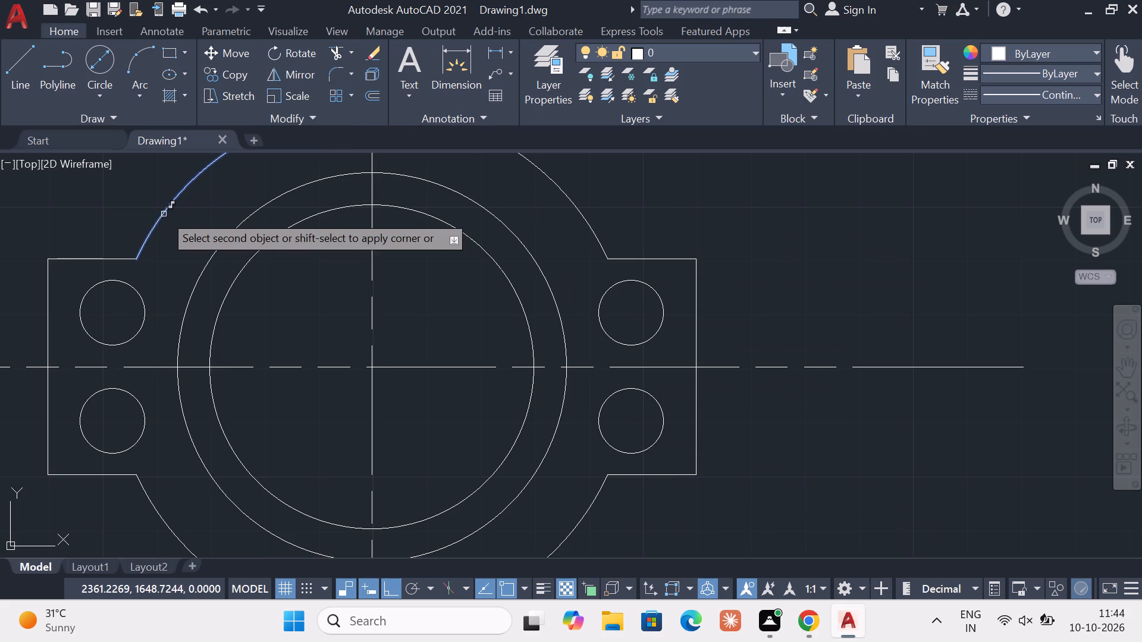
key(r)
key(Return)
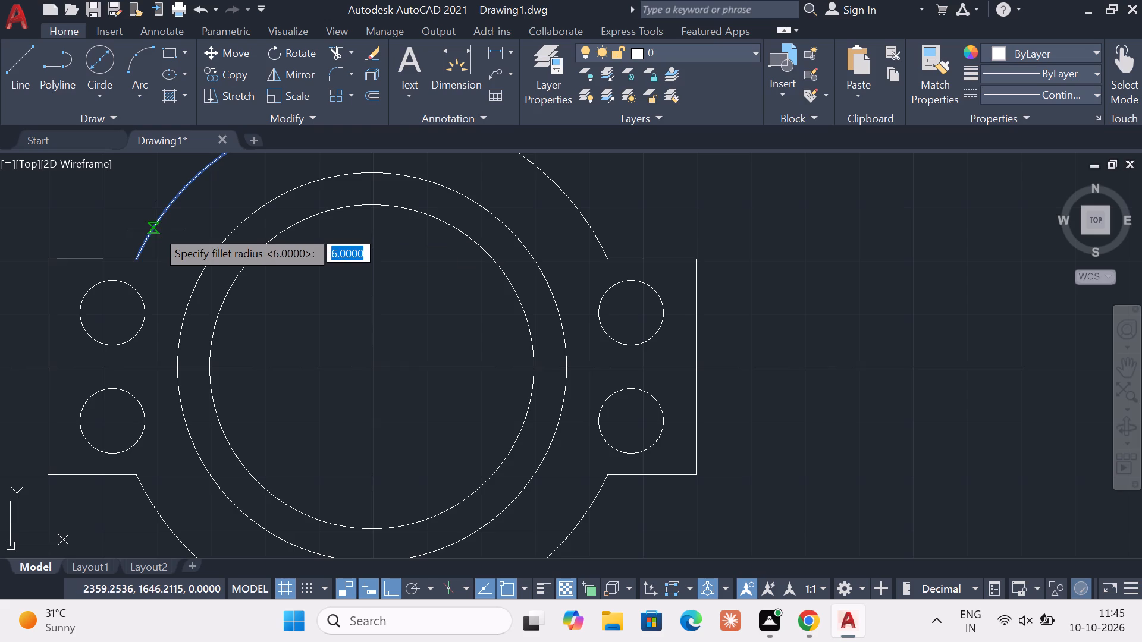
key(6)
key(Return)
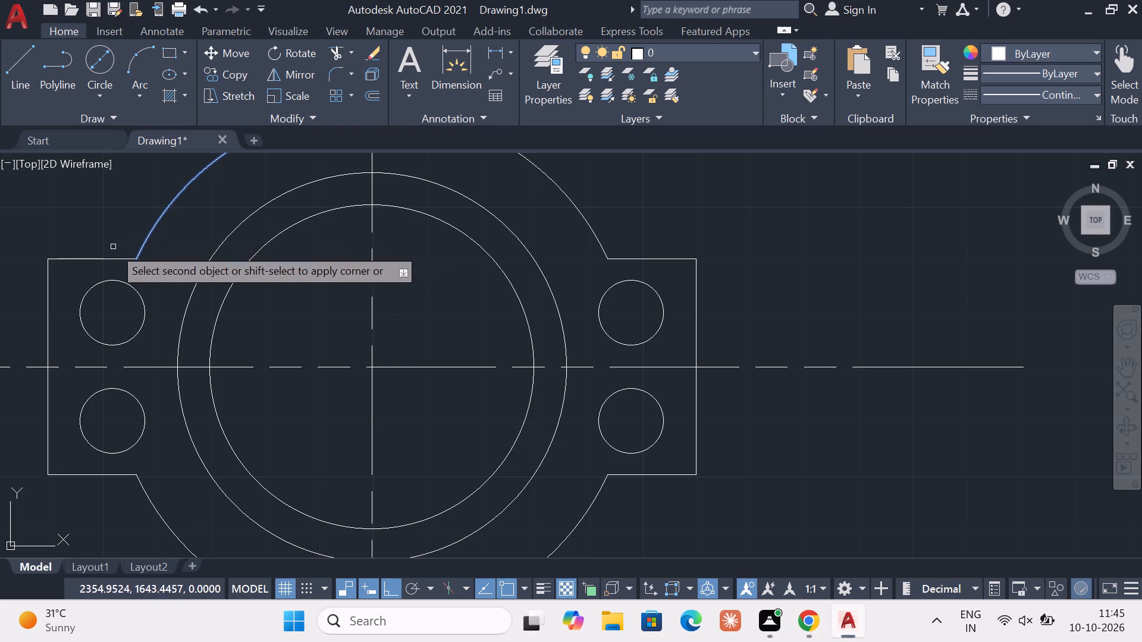
click(109, 257)
key(Escape)
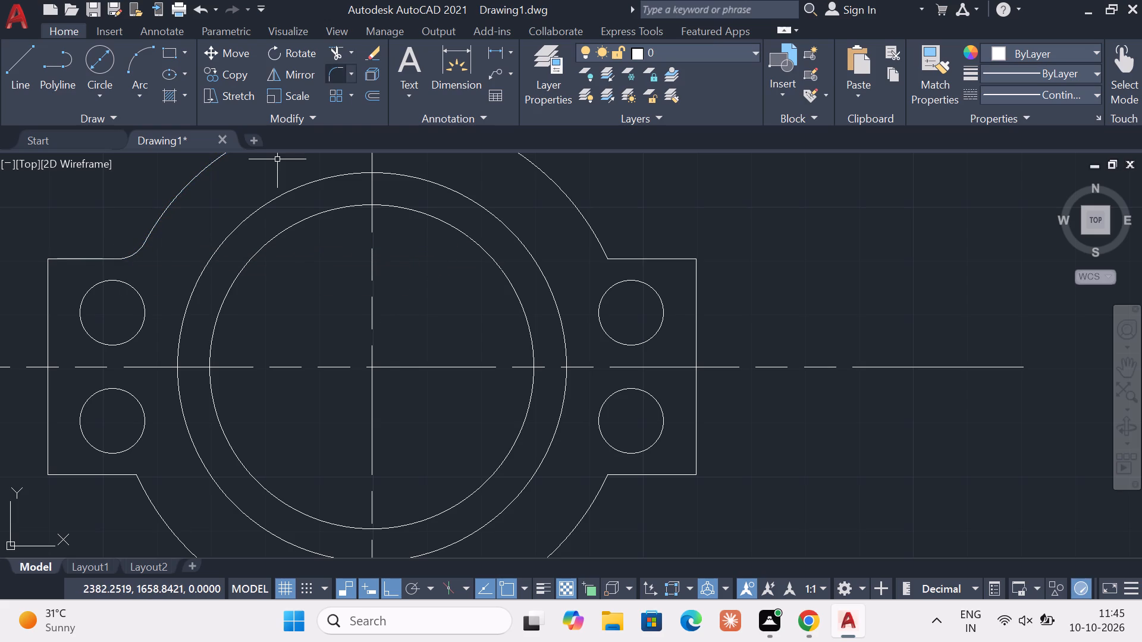
Fillet the left lug's upper outer corner with radius 6.
click(332, 77)
click(93, 261)
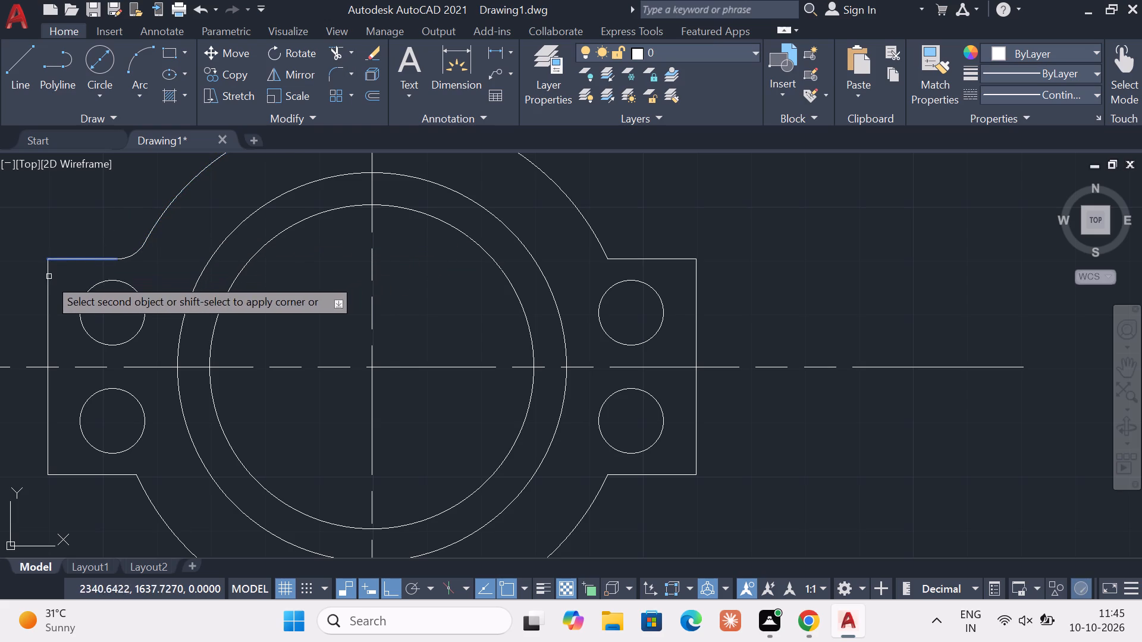
click(46, 282)
key(Escape)
Fillet the junction between the ring's upper-right arc and the right lug's top line with radius 6.
click(330, 75)
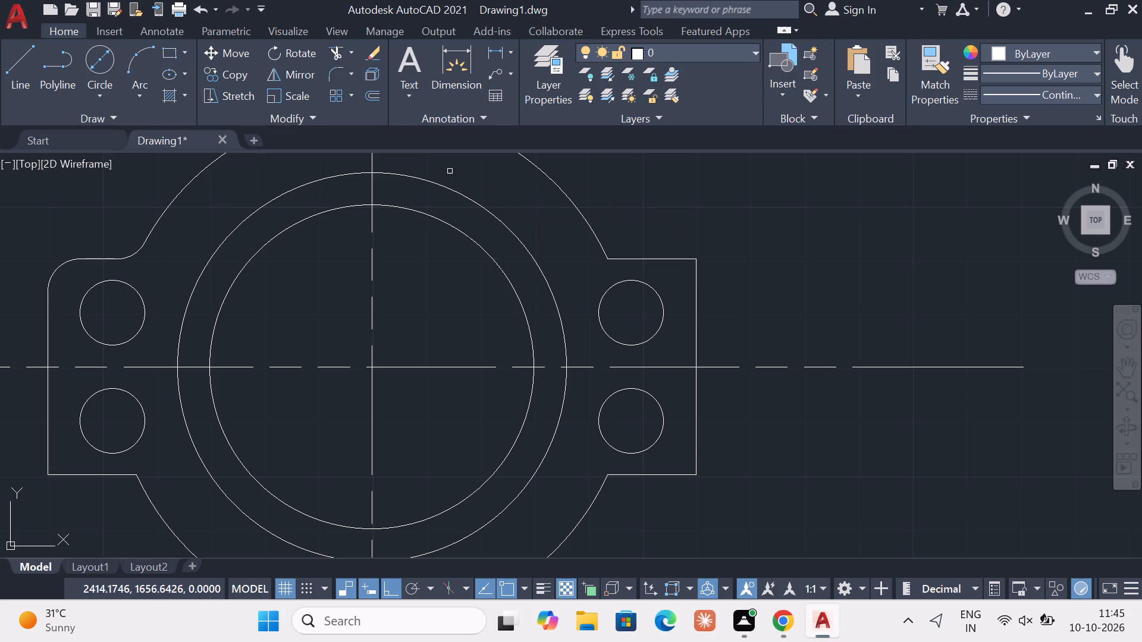
click(585, 227)
click(595, 222)
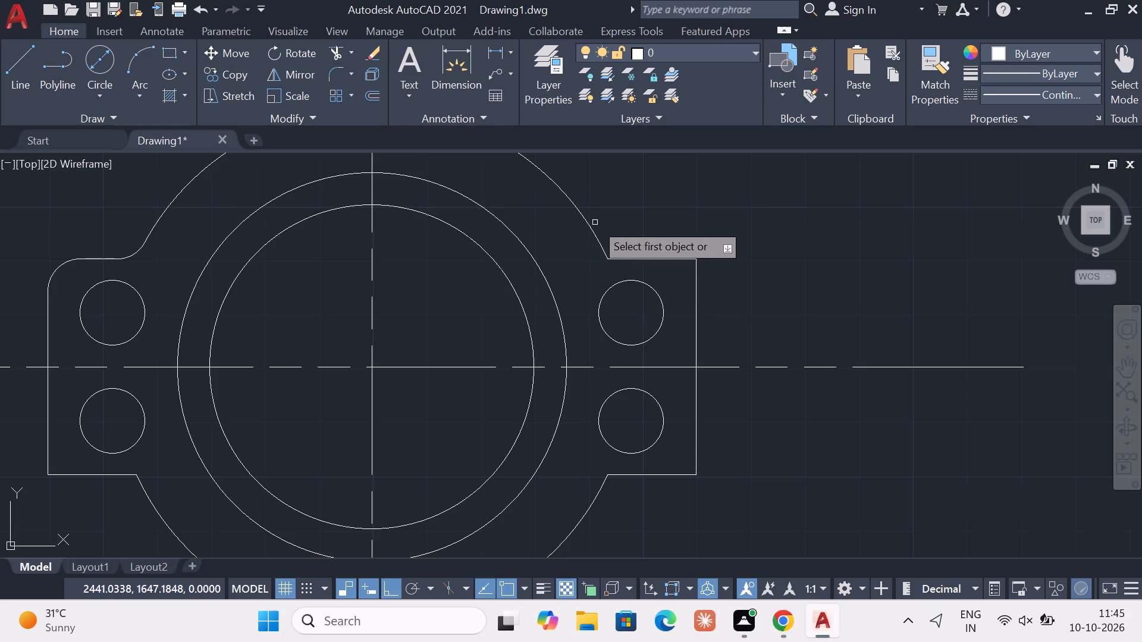
double_click(591, 226)
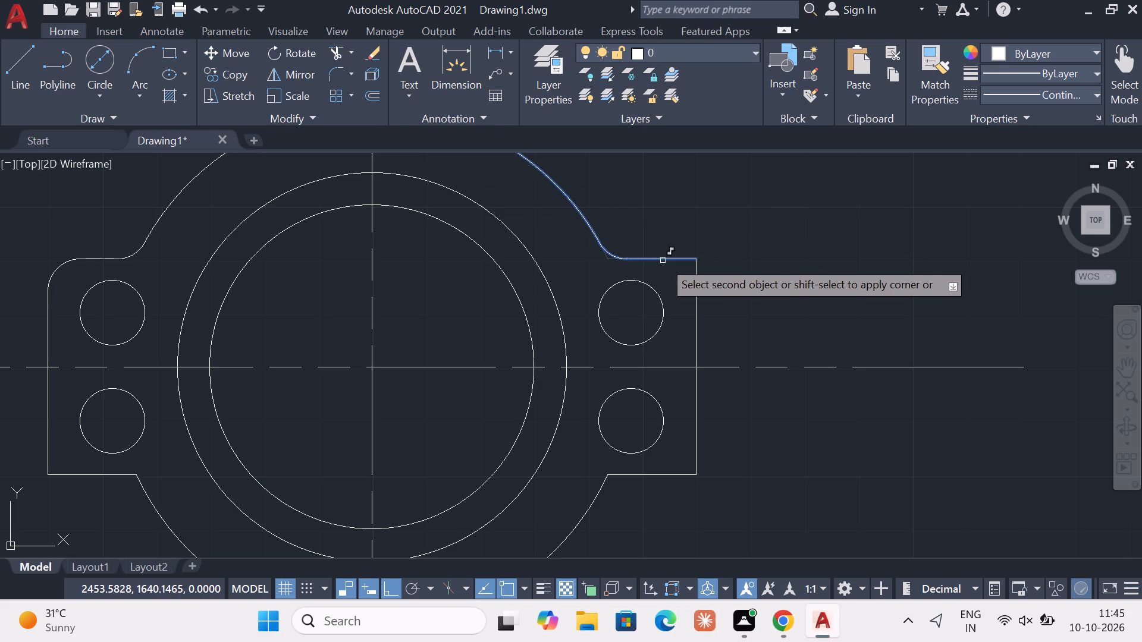
click(663, 260)
key(Escape)
Fillet the right lug's upper outer corner with radius 6.
click(354, 77)
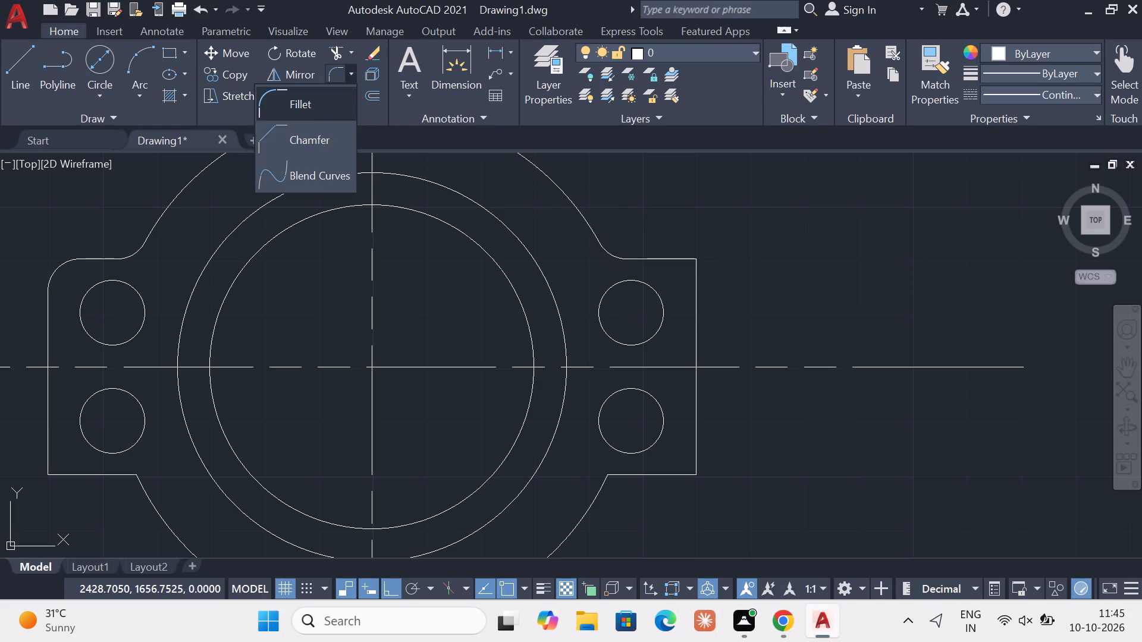
click(304, 97)
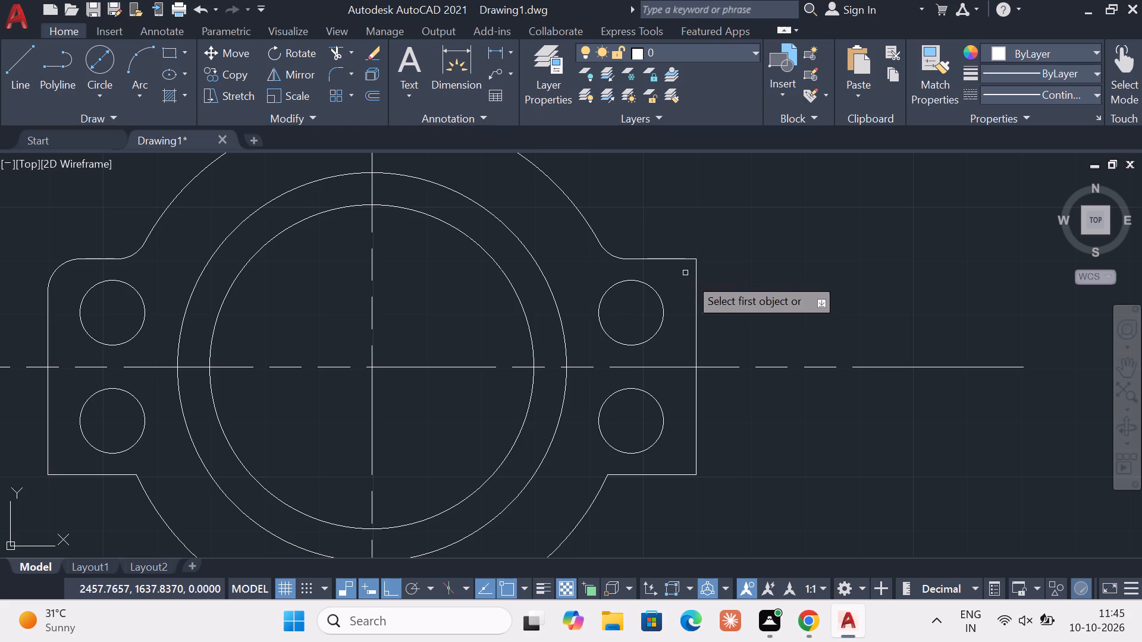
click(694, 281)
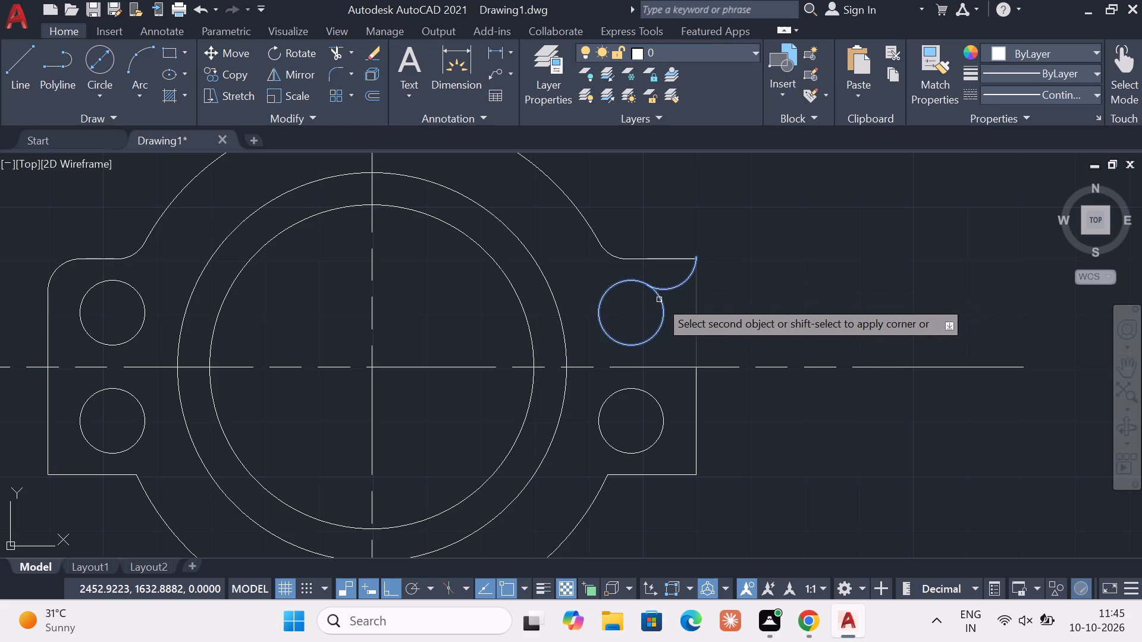
click(670, 260)
key(Escape)
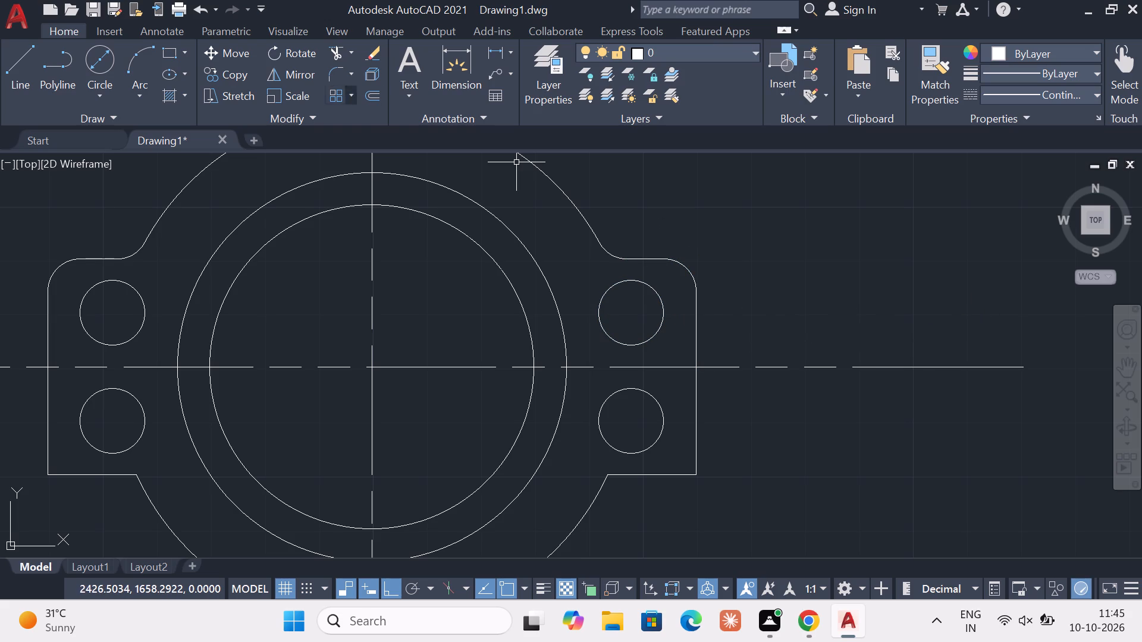
Fillet the left lug's lower outer corner with radius 6.
click(330, 77)
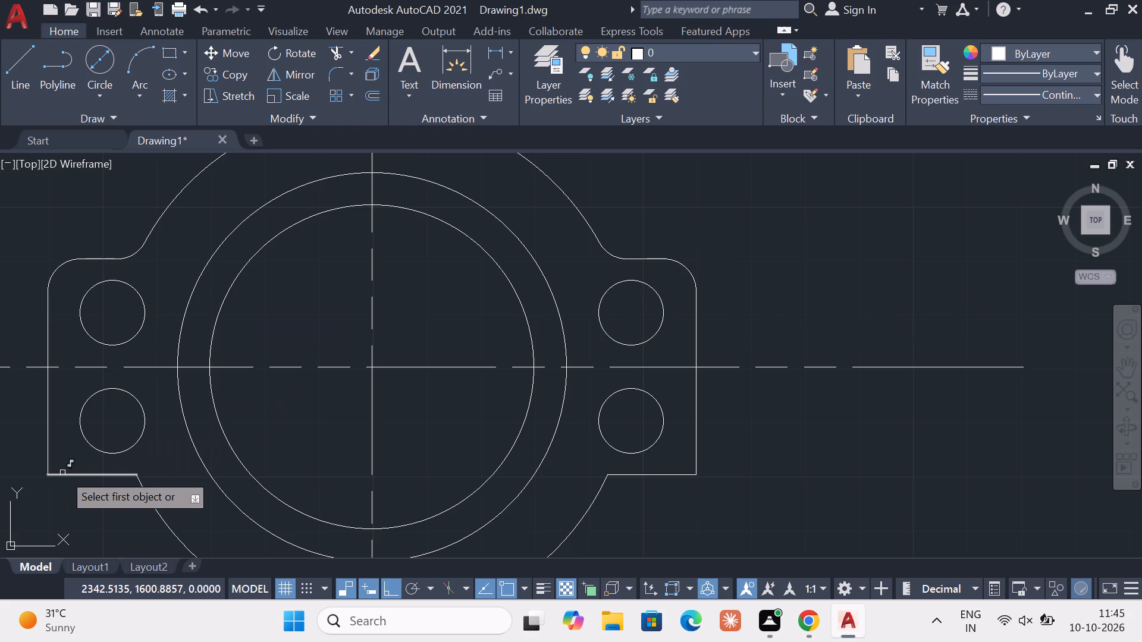
click(62, 473)
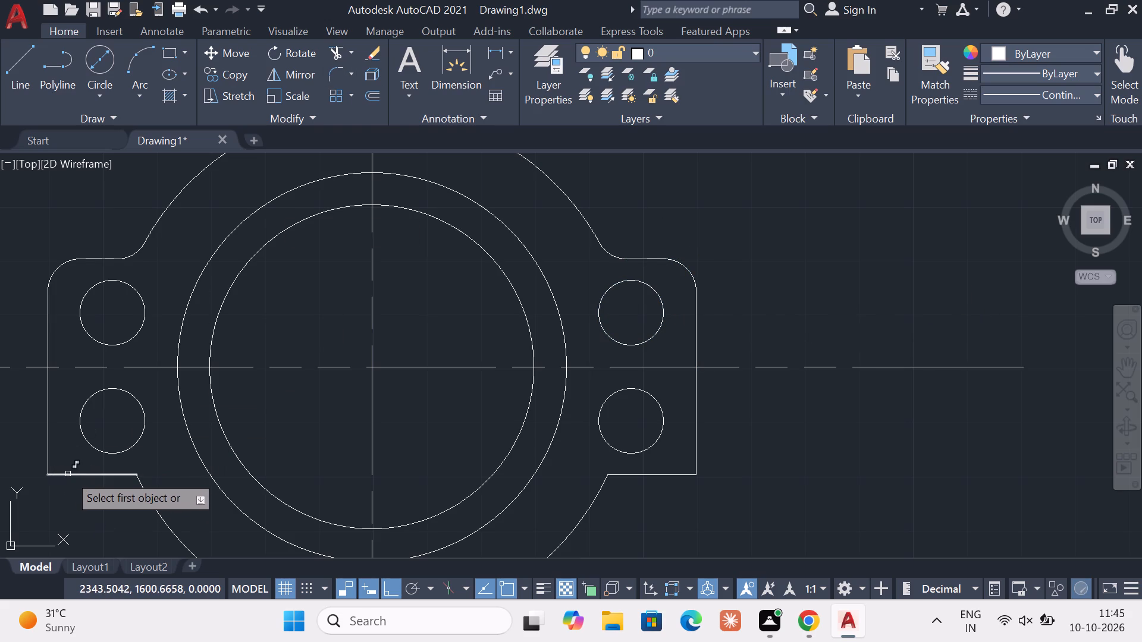
click(68, 474)
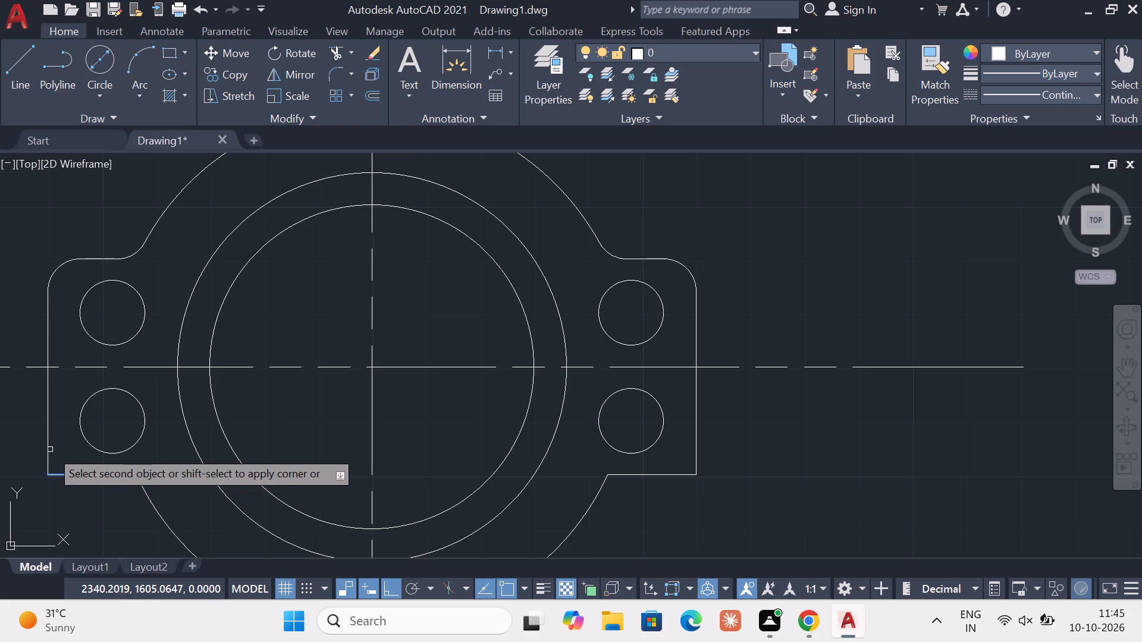
click(49, 448)
key(Escape)
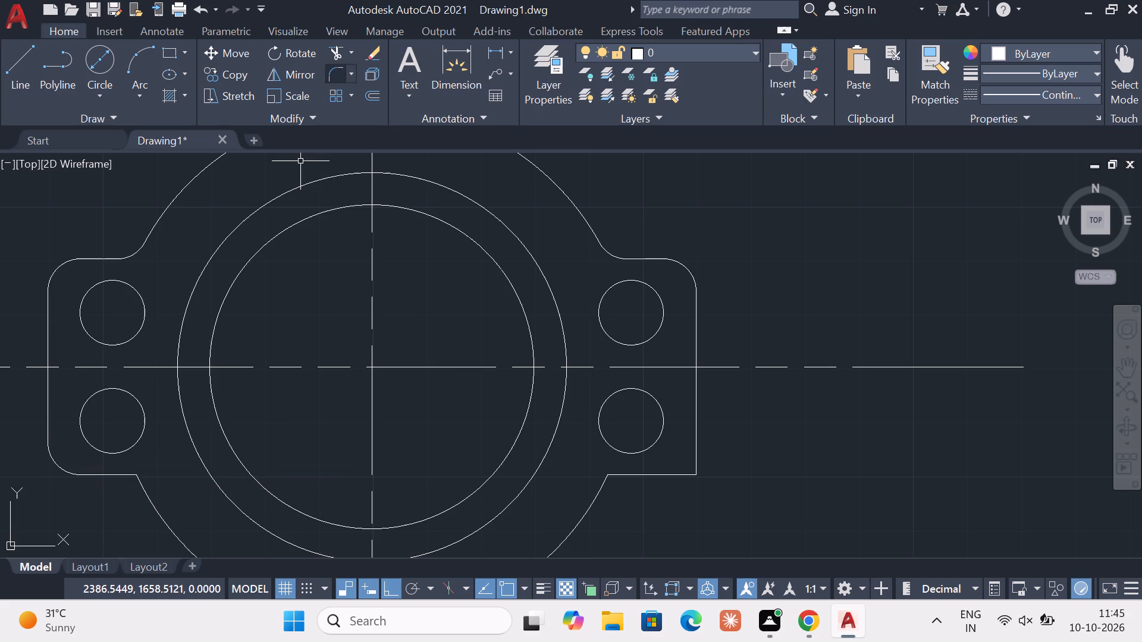
Fillet the junction between the ring's lower-left arc and the left lug's bottom line with radius 6.
click(349, 72)
click(300, 104)
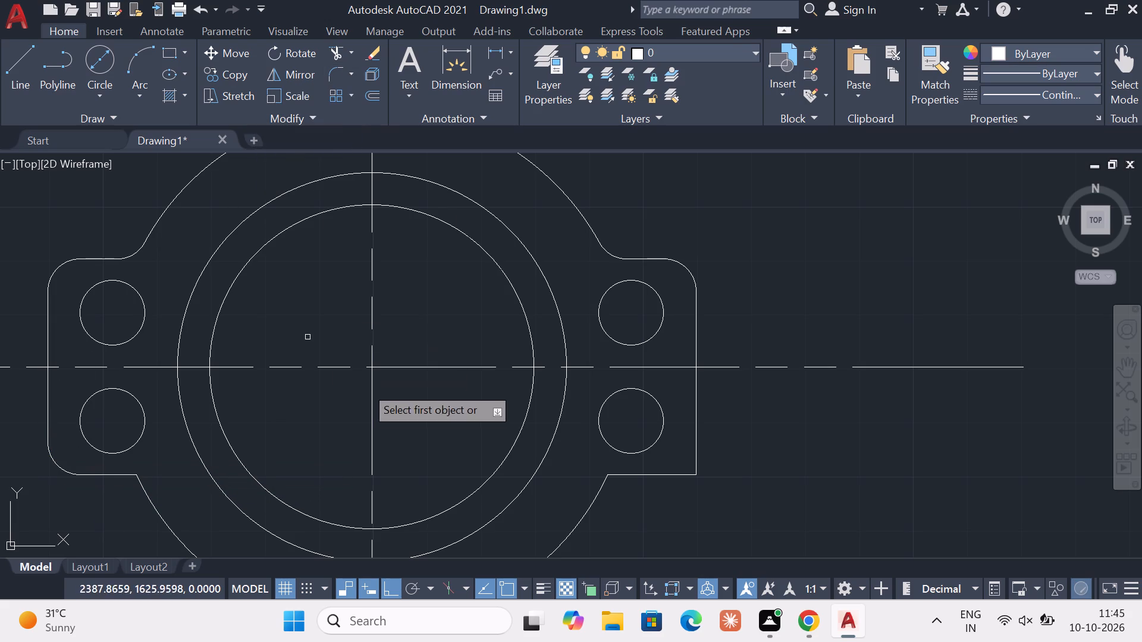
scroll(347, 401, down, 1)
click(225, 464)
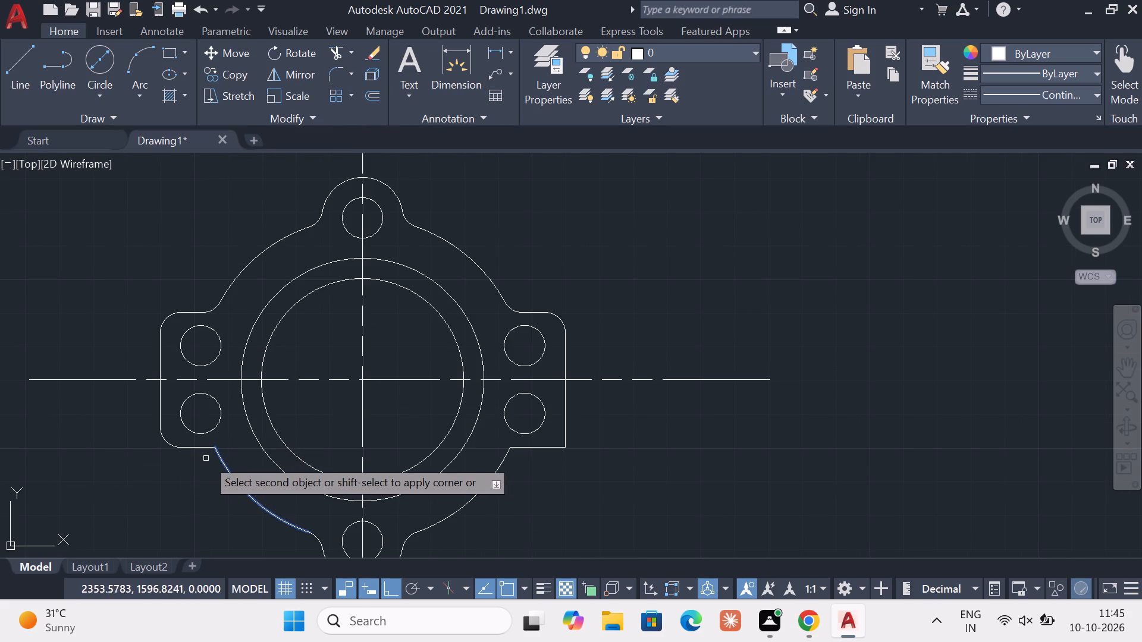
click(198, 449)
key(Escape)
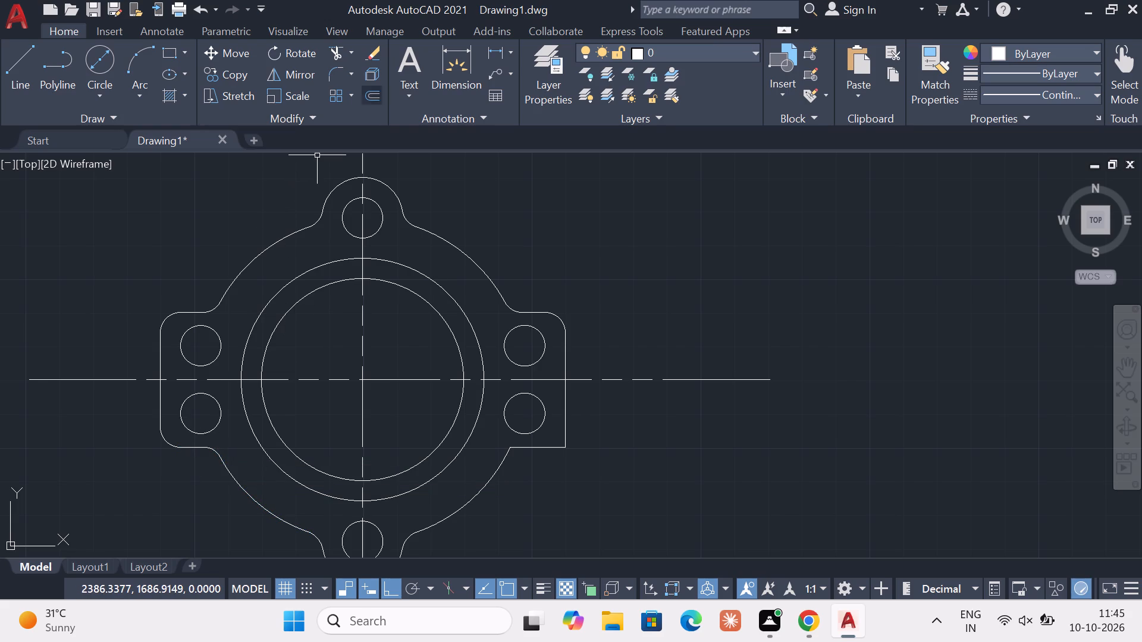
Fillet the junction between the right lug's bottom line and the ring's lower-right arc with radius 6.
click(350, 73)
click(298, 98)
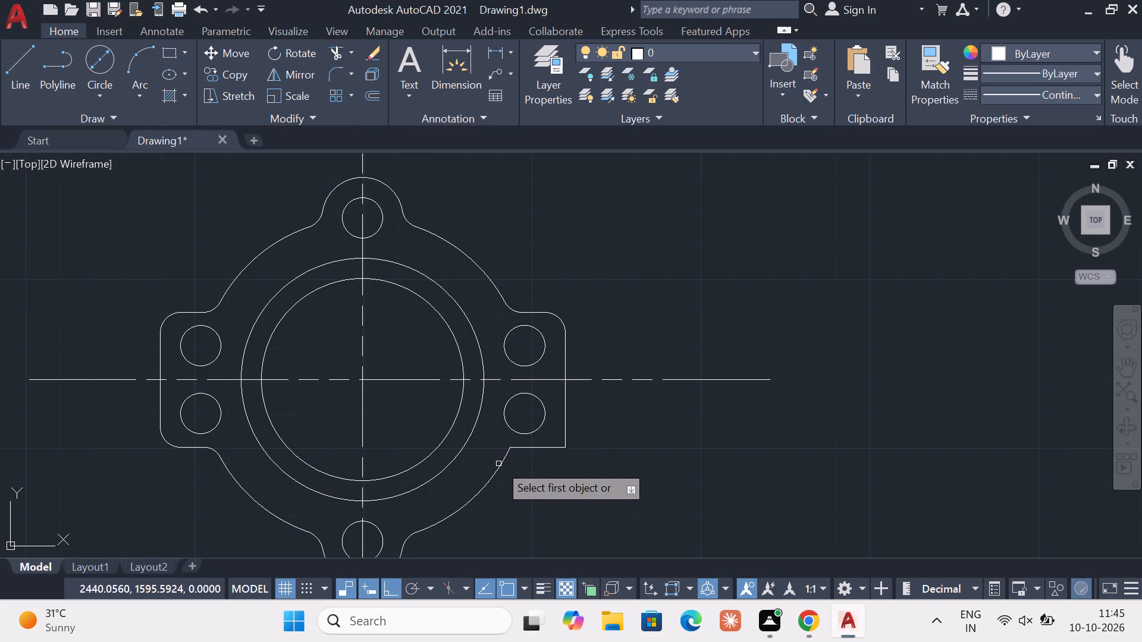
click(553, 449)
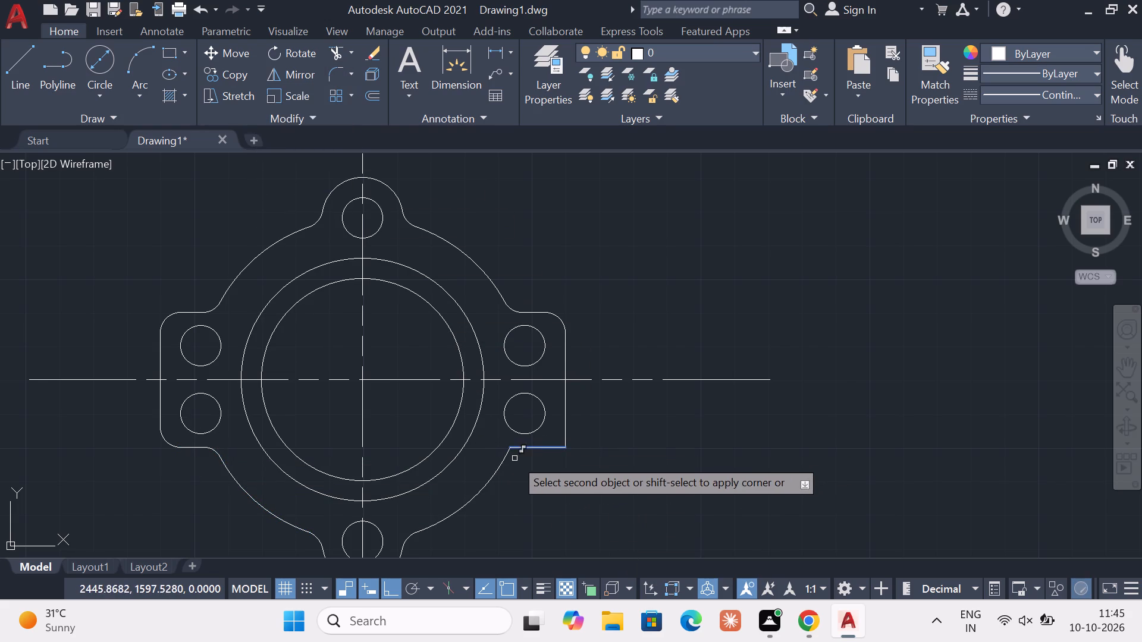
click(501, 464)
key(Escape)
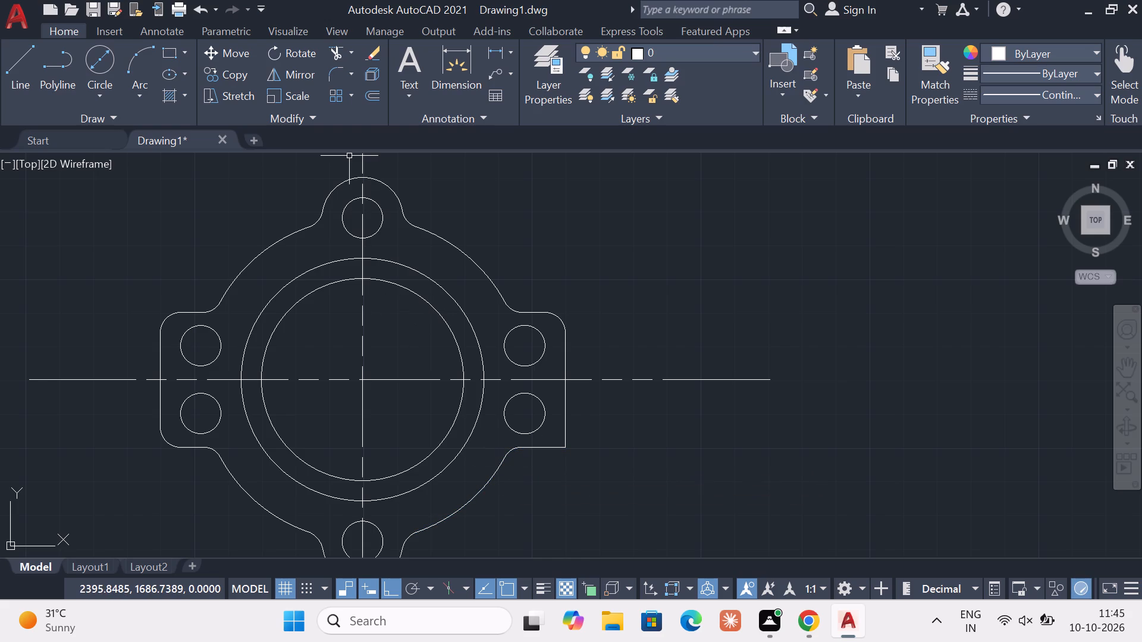
Fillet the right lug's lower outer corner with radius 6.
click(347, 68)
click(316, 97)
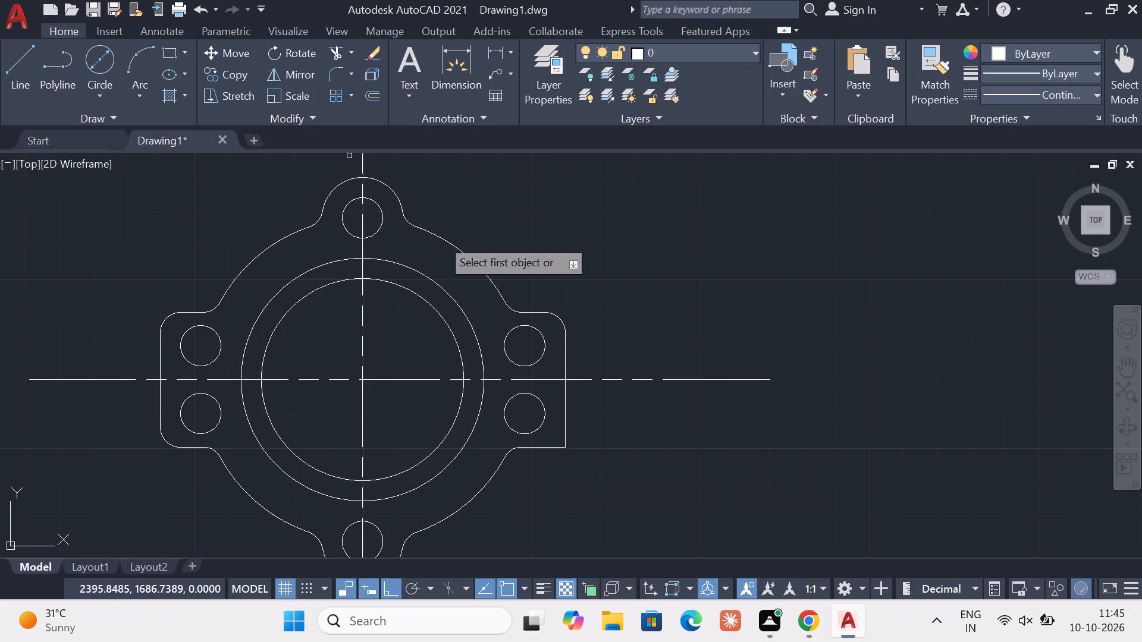
click(544, 448)
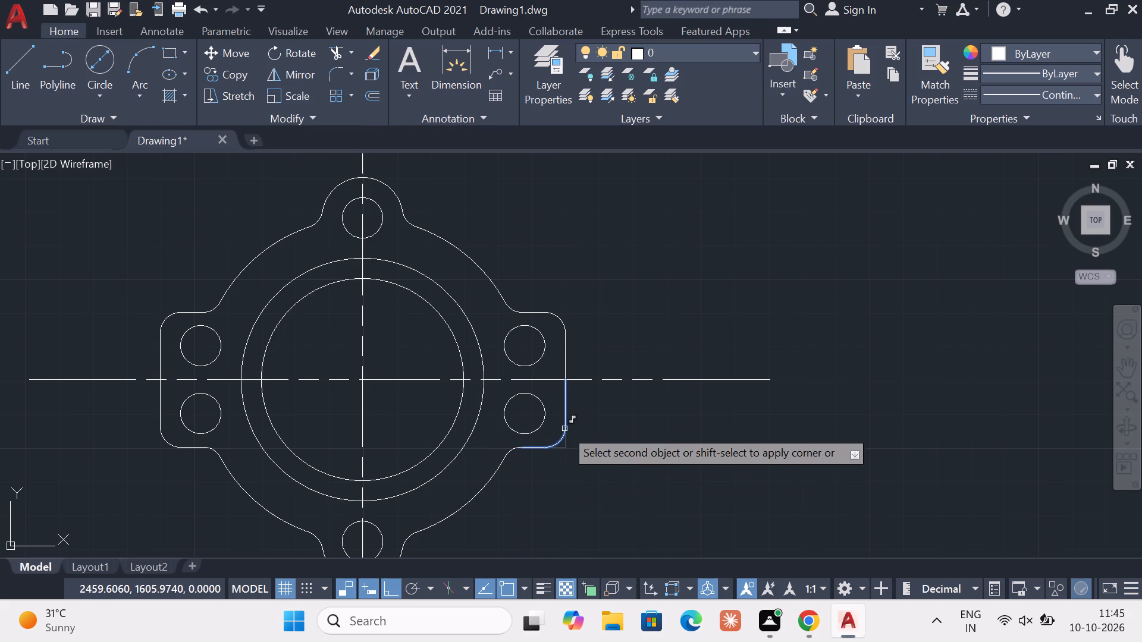
click(564, 429)
key(Escape)
scroll(435, 446, down, 1)
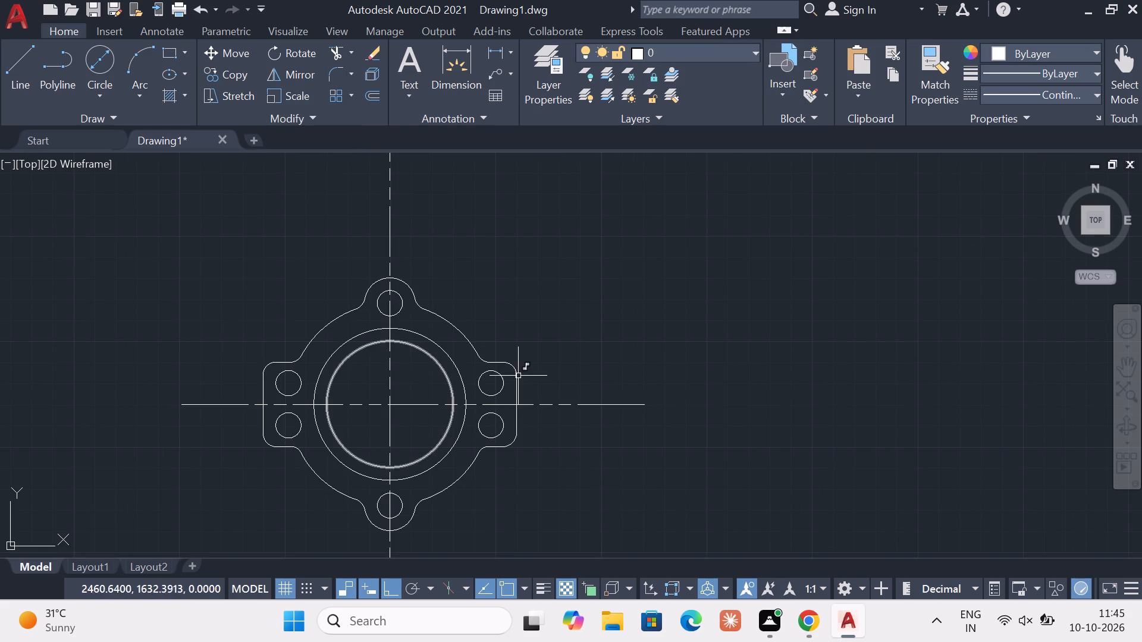
key(Escape)
Add a radius dimension to the fillet on the left side of the top lug, placed just outside the outline.
scroll(565, 389, down, 1)
middle_drag(561, 360, 561, 312)
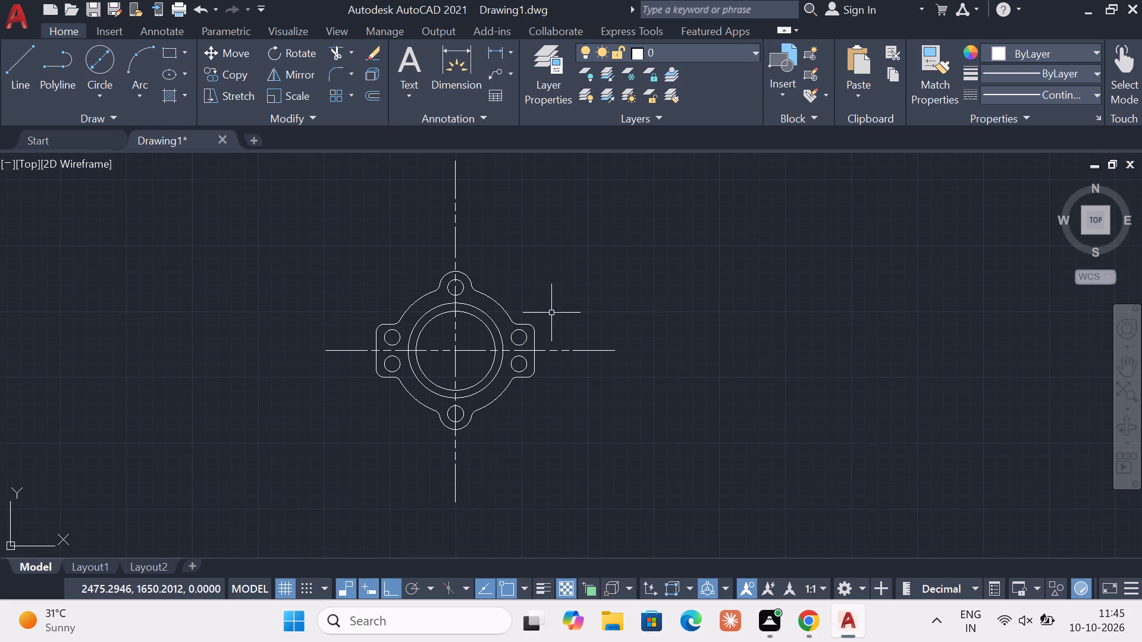
scroll(498, 325, up, 1)
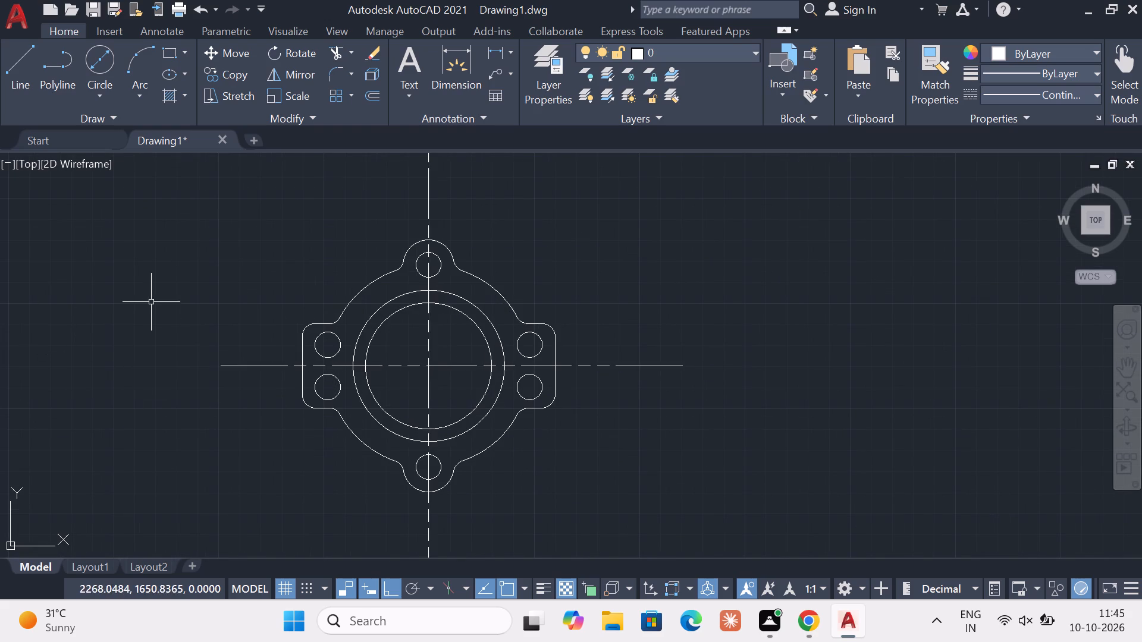
click(509, 56)
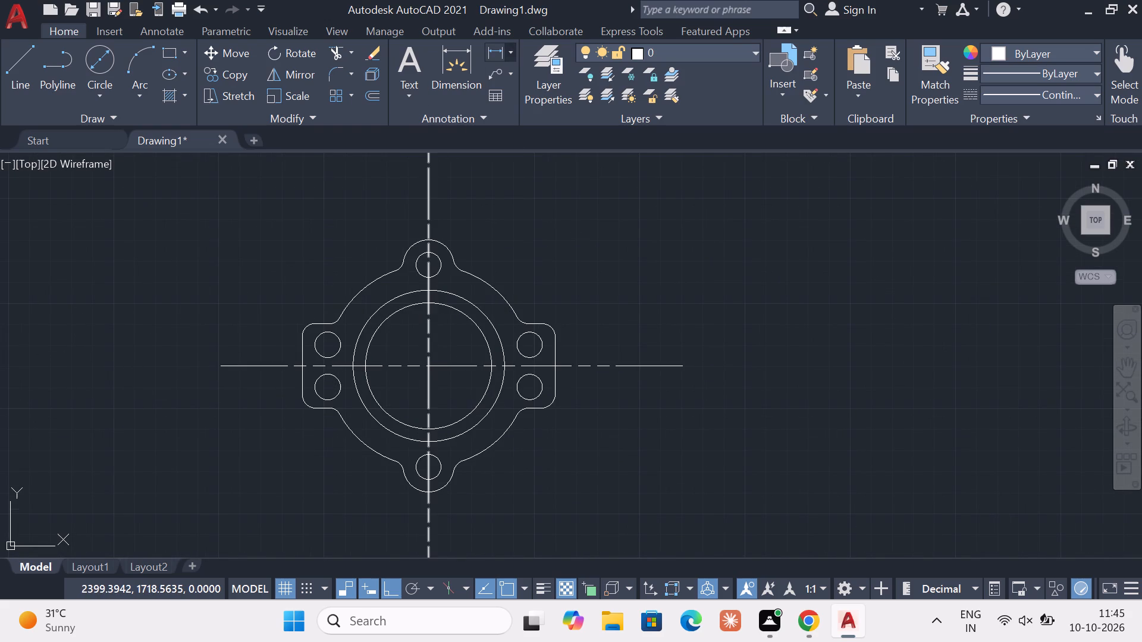
double_click(476, 225)
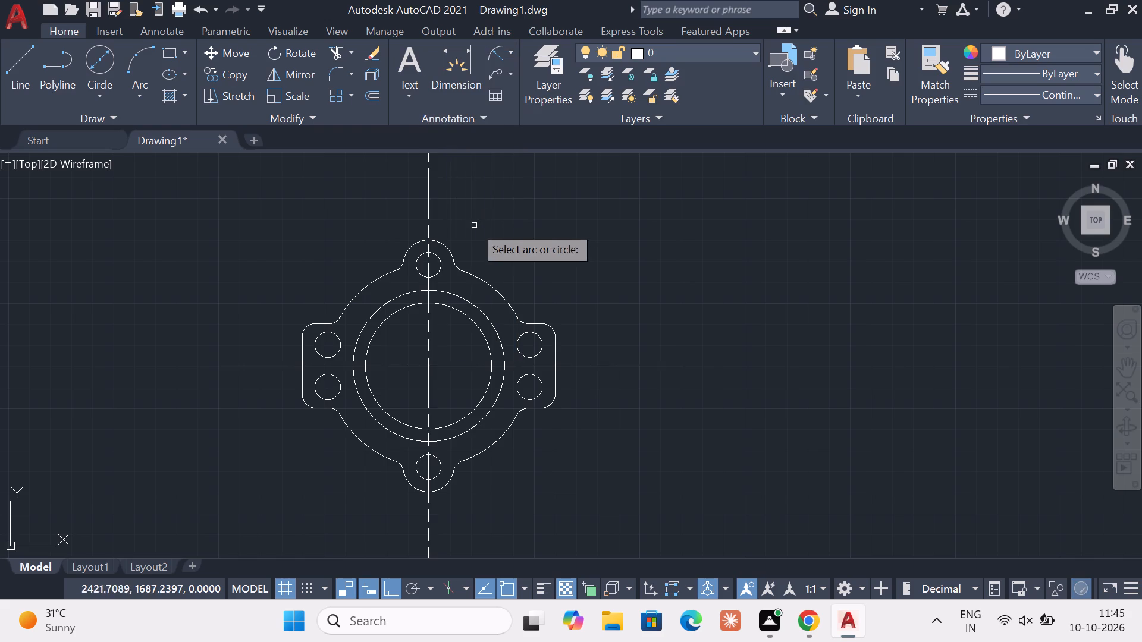
click(403, 264)
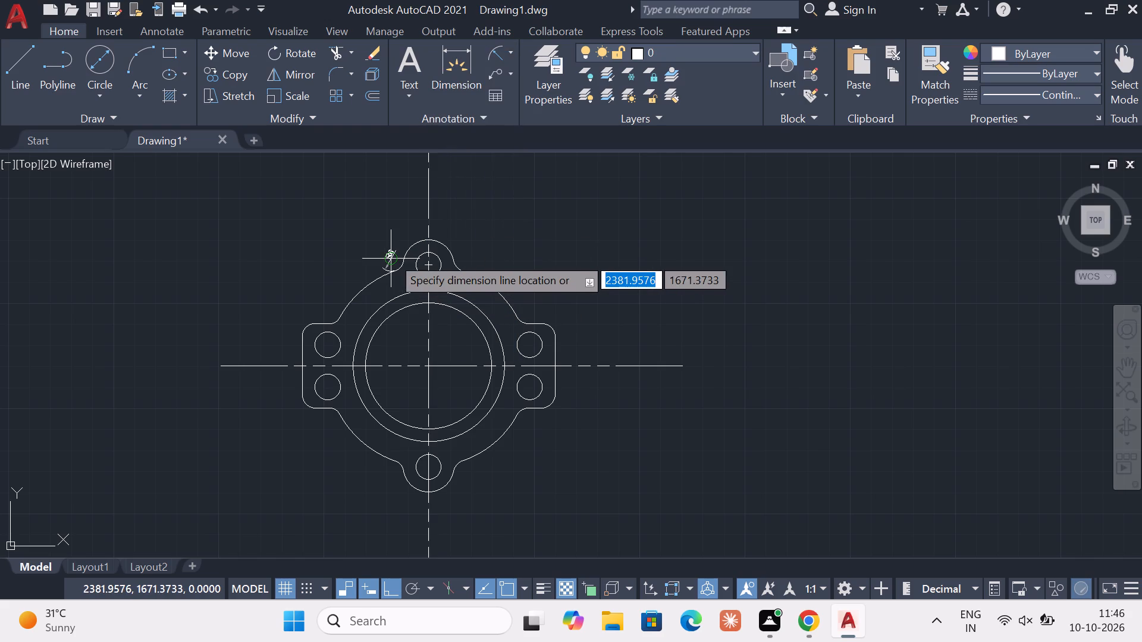
scroll(386, 246, up, 1)
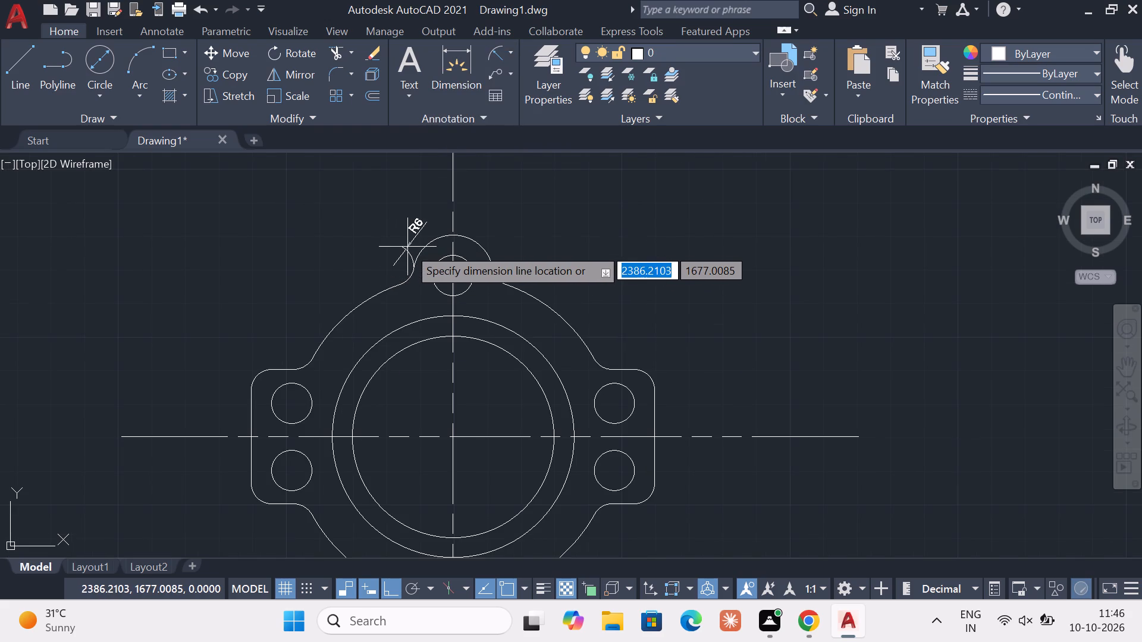
click(407, 247)
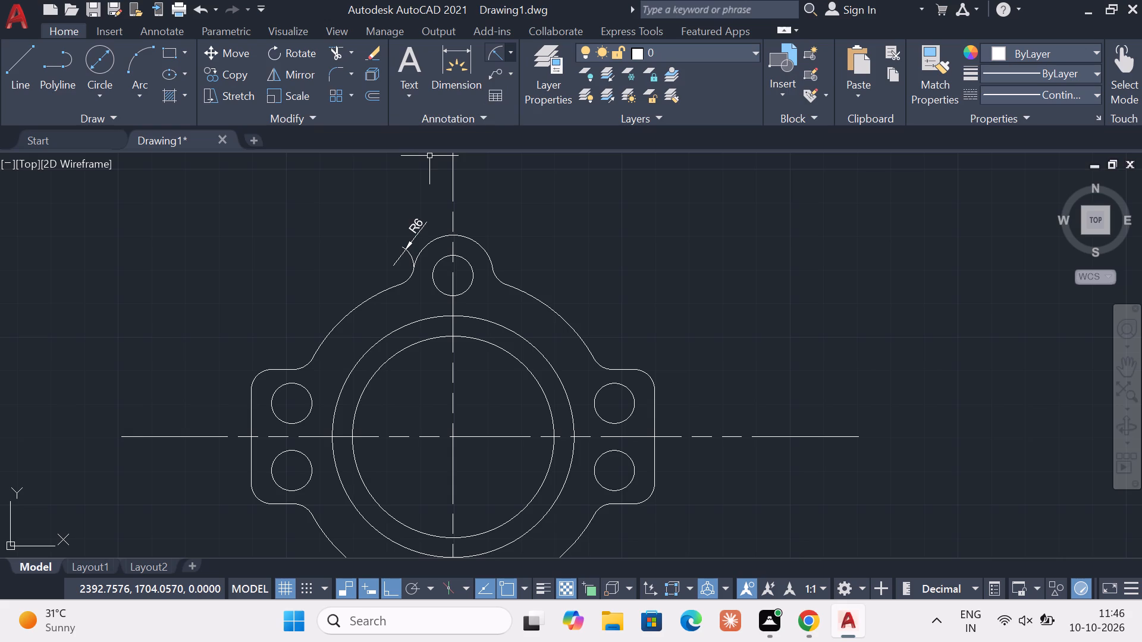
Add a radius dimension to the top lug's outer arc, placed above and to the right of the lug.
click(511, 57)
click(477, 235)
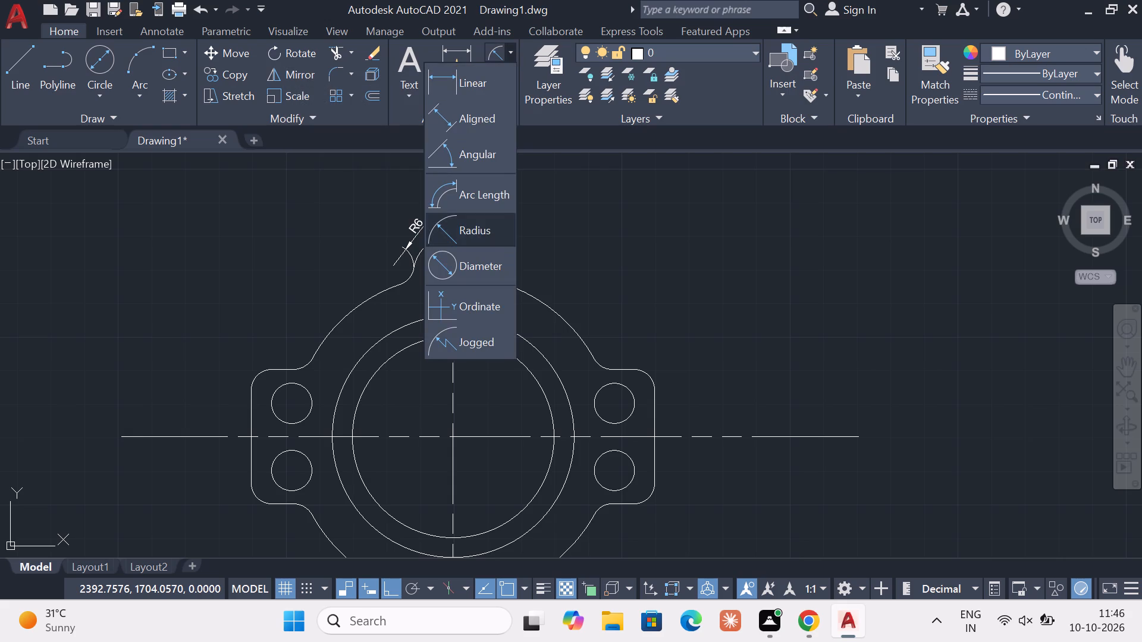
click(484, 248)
click(498, 232)
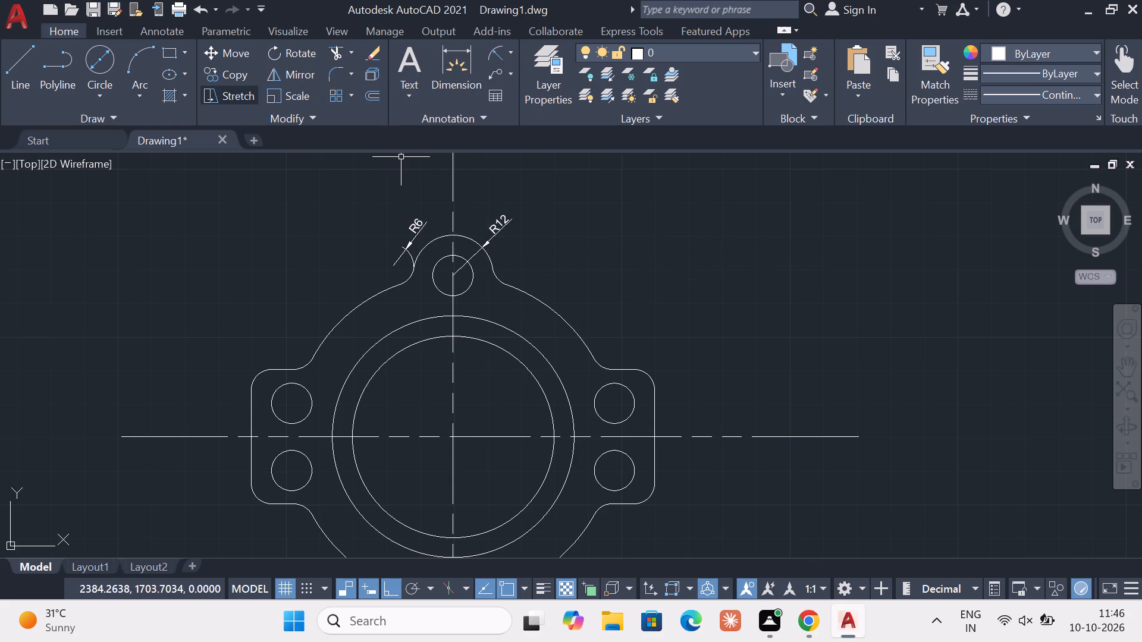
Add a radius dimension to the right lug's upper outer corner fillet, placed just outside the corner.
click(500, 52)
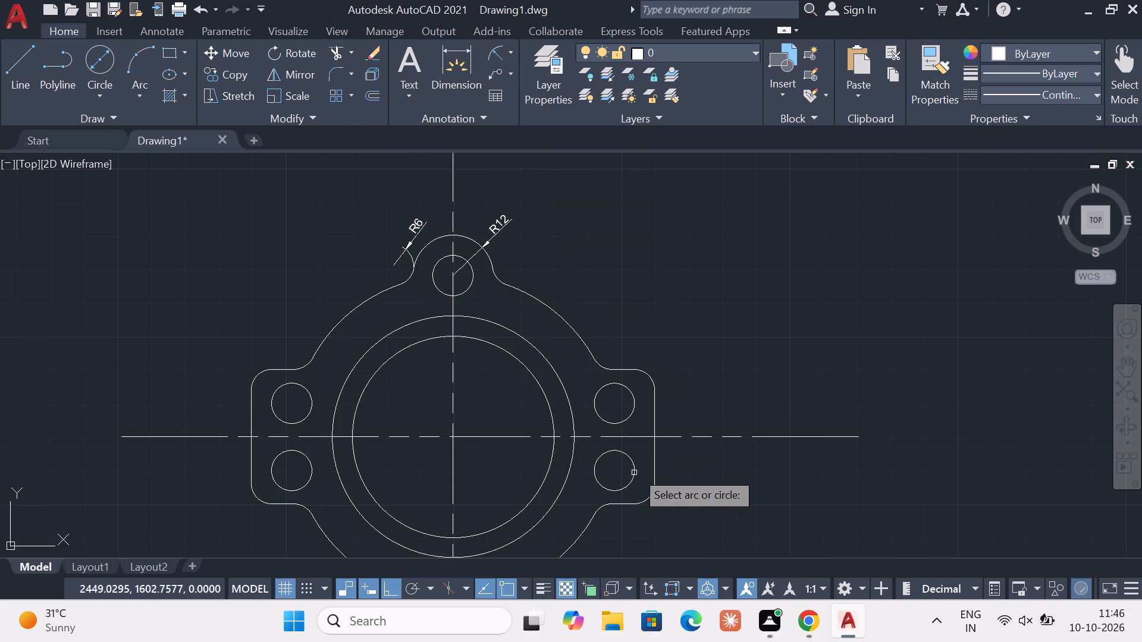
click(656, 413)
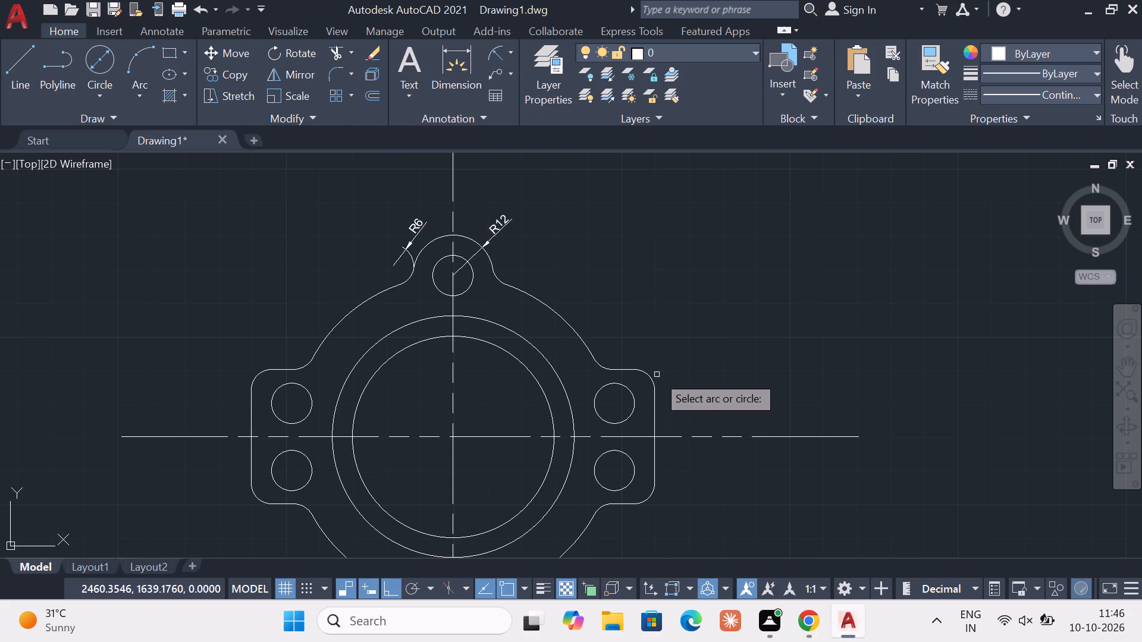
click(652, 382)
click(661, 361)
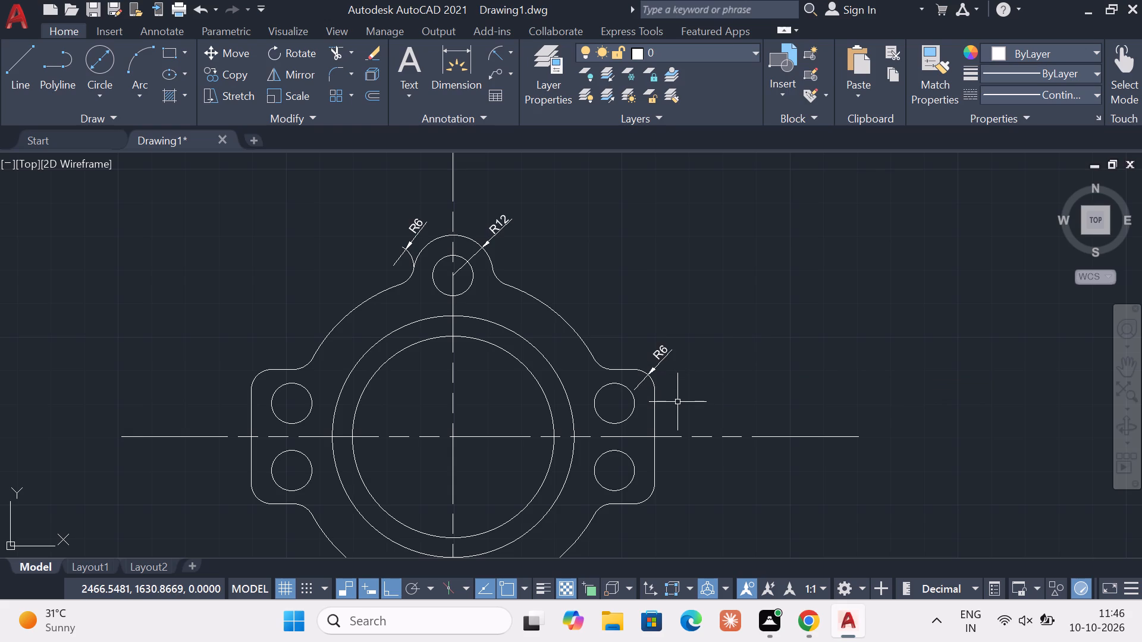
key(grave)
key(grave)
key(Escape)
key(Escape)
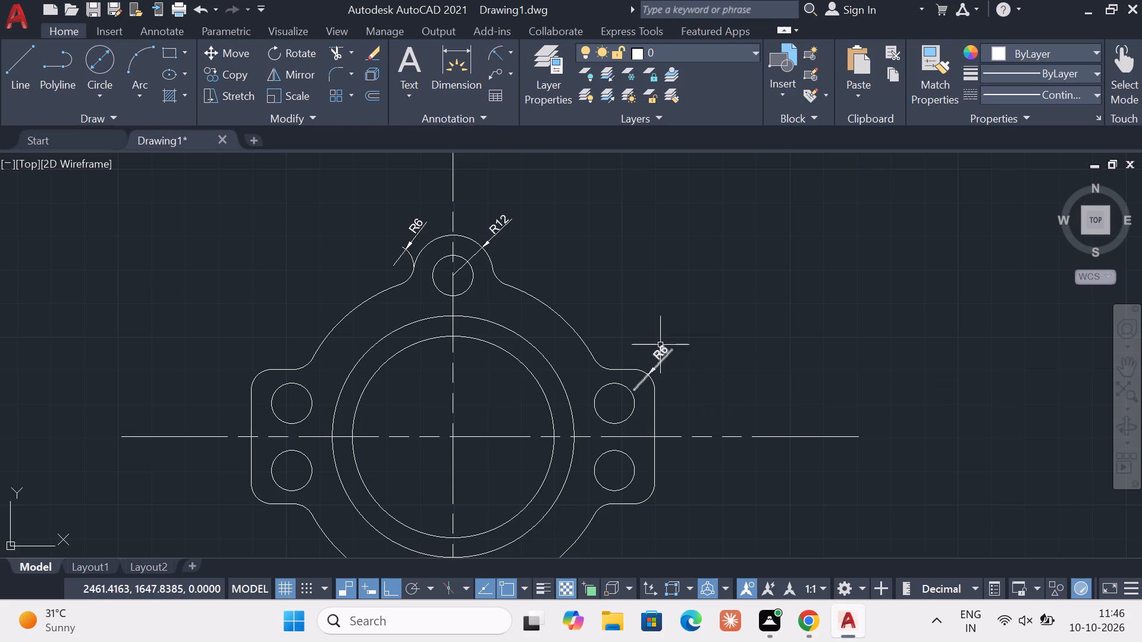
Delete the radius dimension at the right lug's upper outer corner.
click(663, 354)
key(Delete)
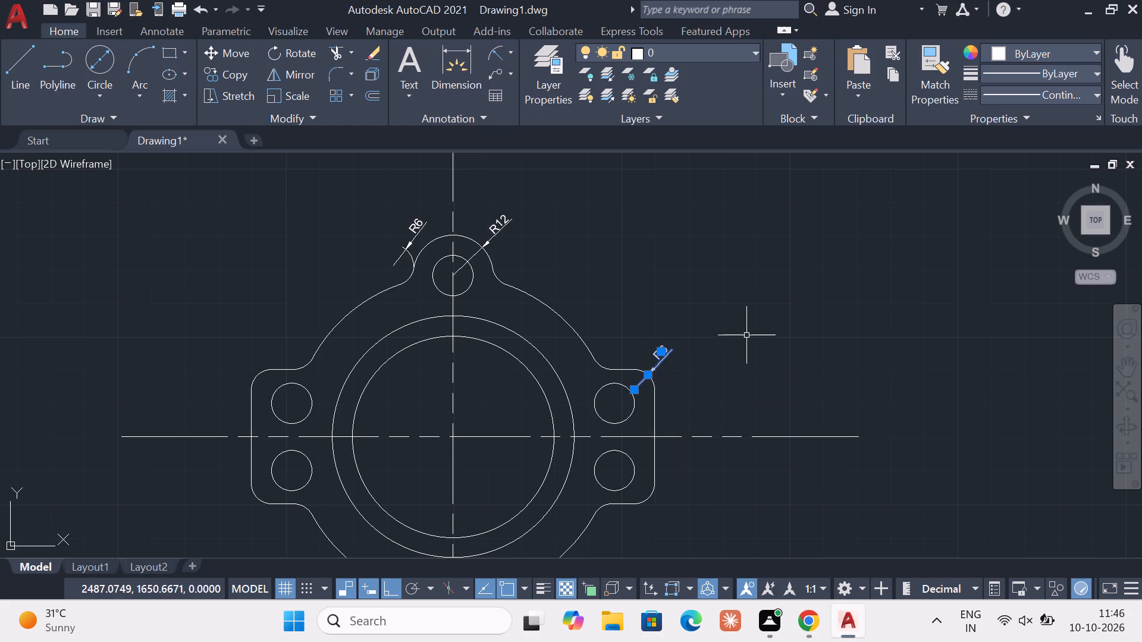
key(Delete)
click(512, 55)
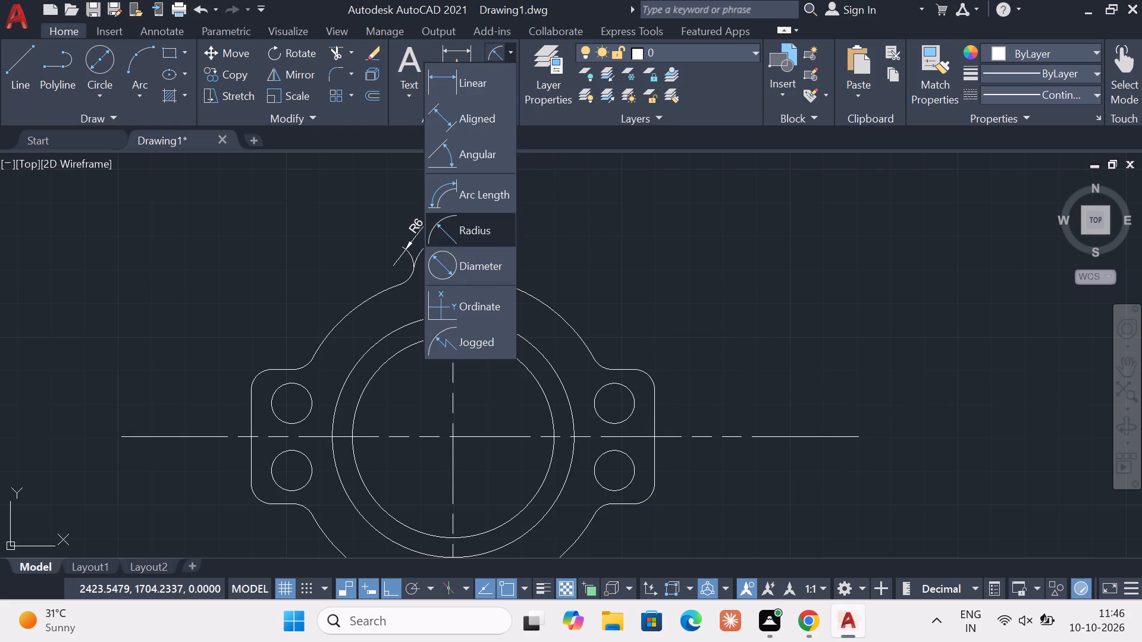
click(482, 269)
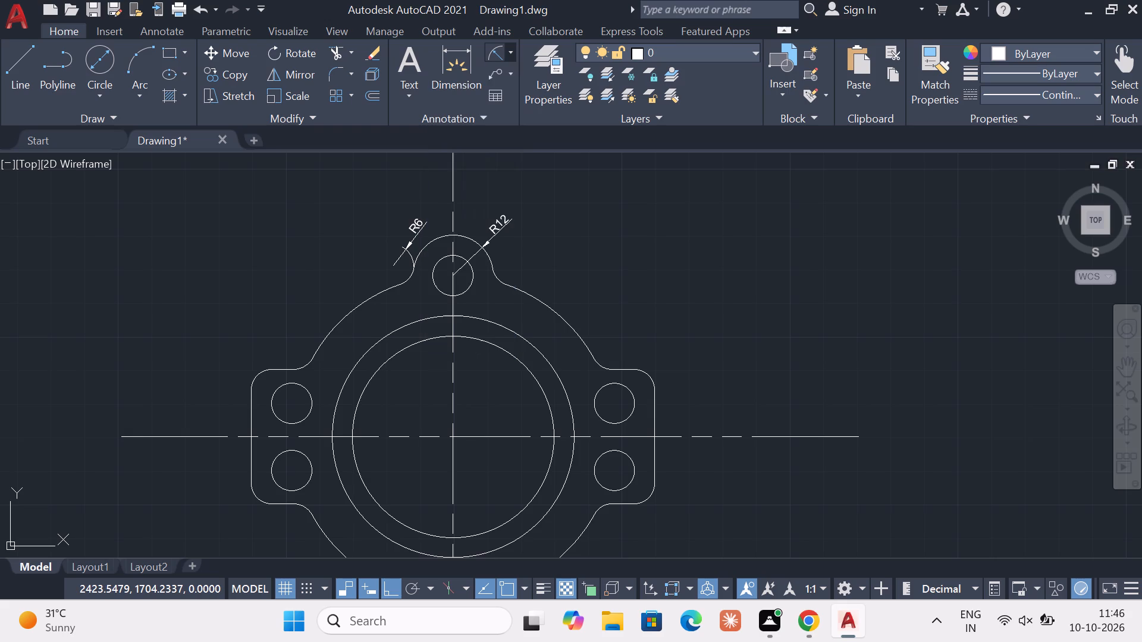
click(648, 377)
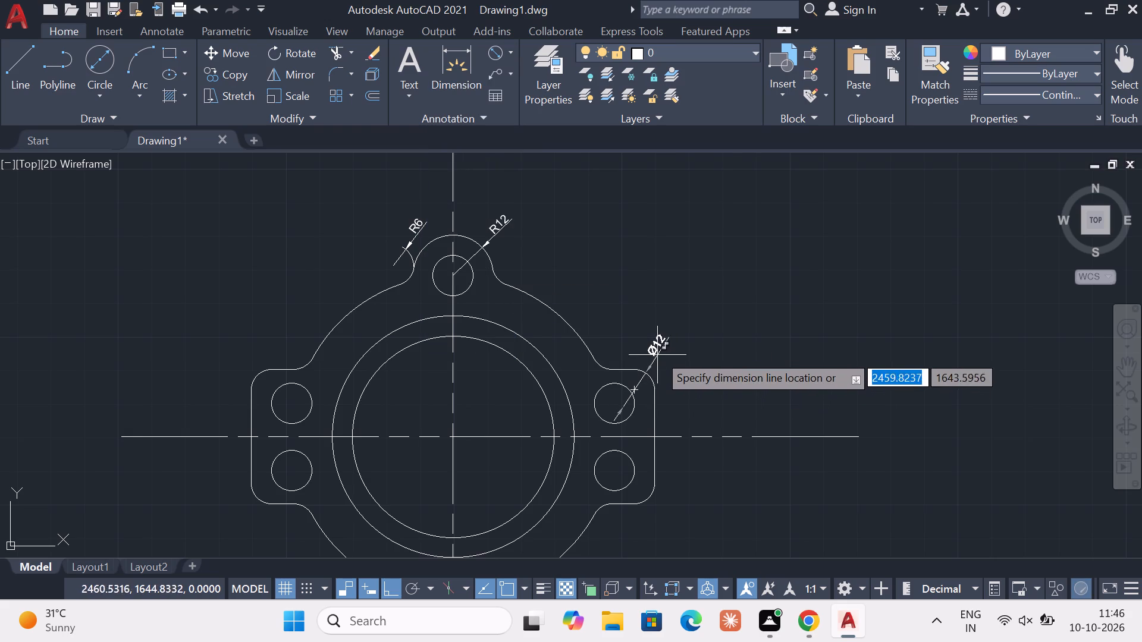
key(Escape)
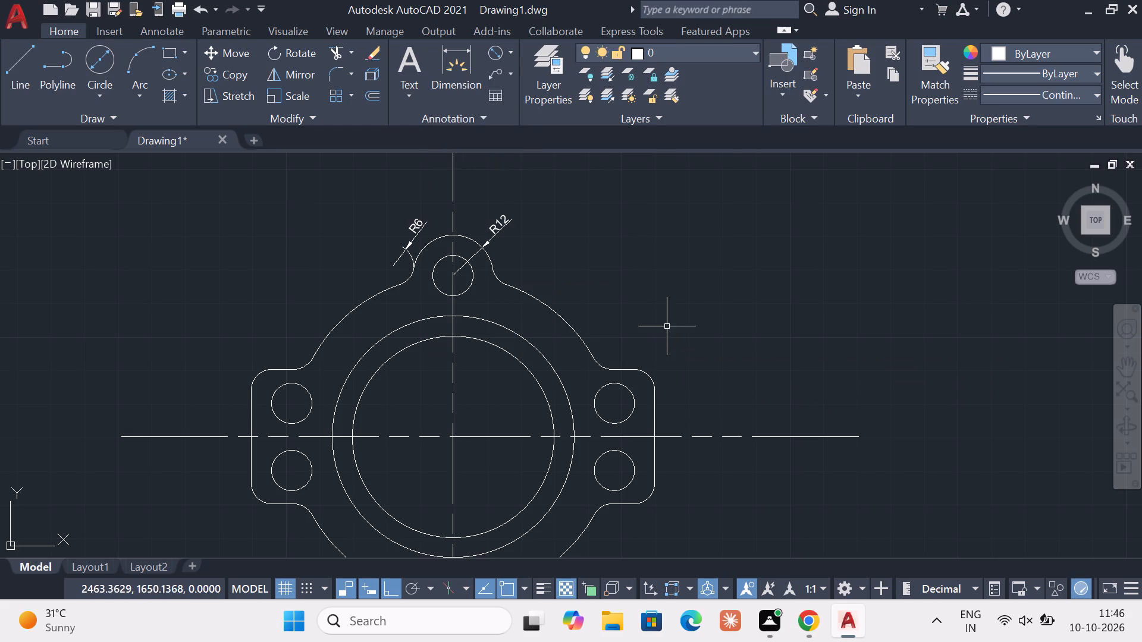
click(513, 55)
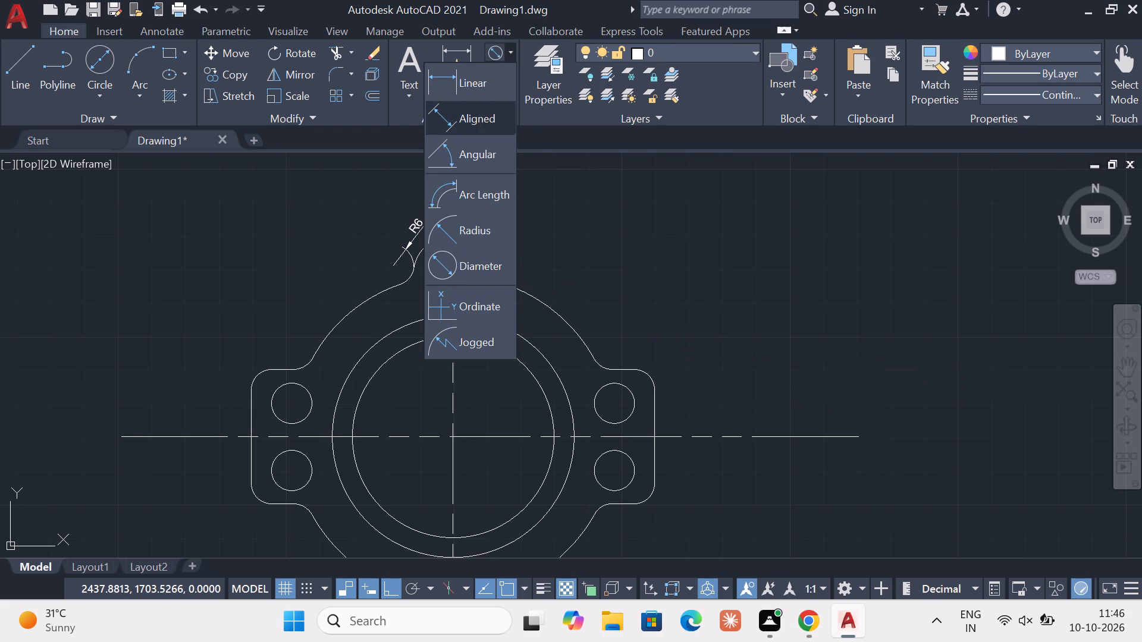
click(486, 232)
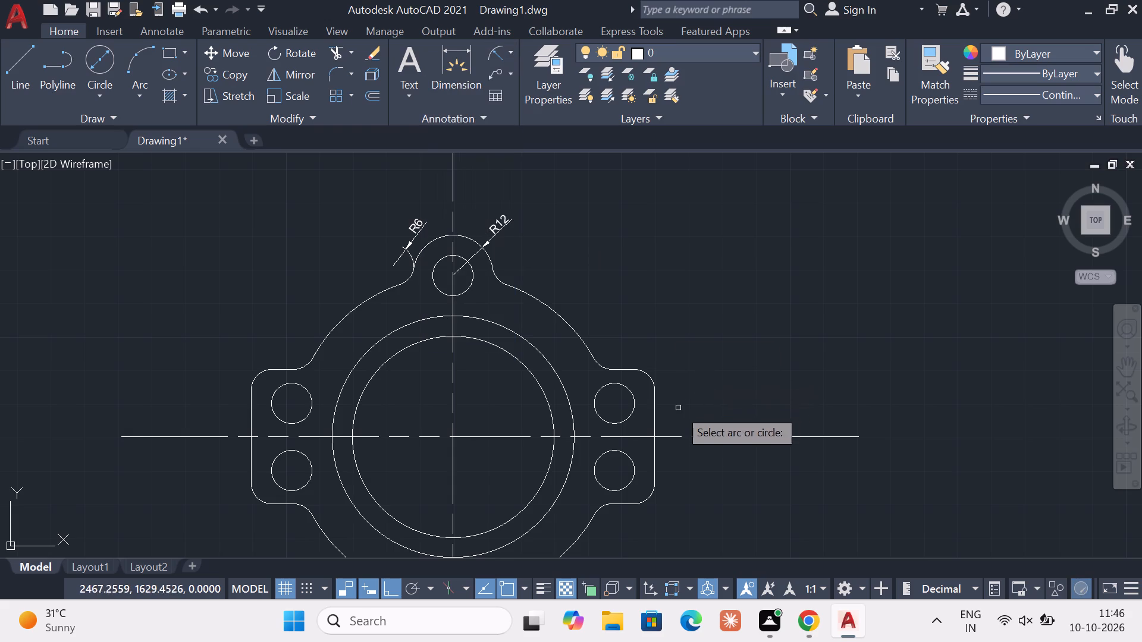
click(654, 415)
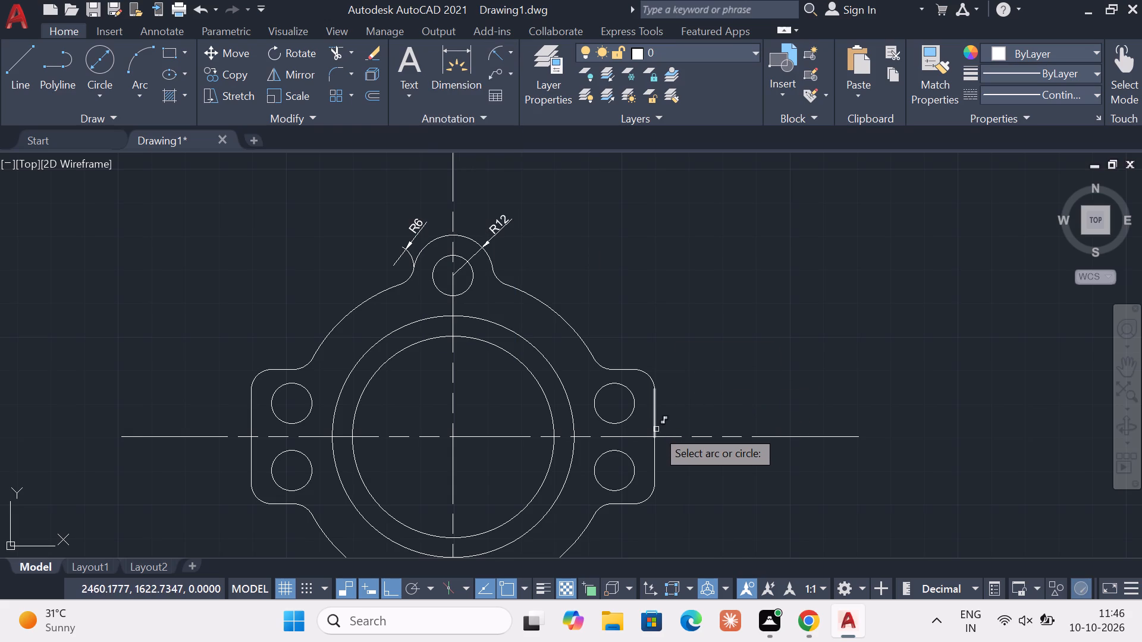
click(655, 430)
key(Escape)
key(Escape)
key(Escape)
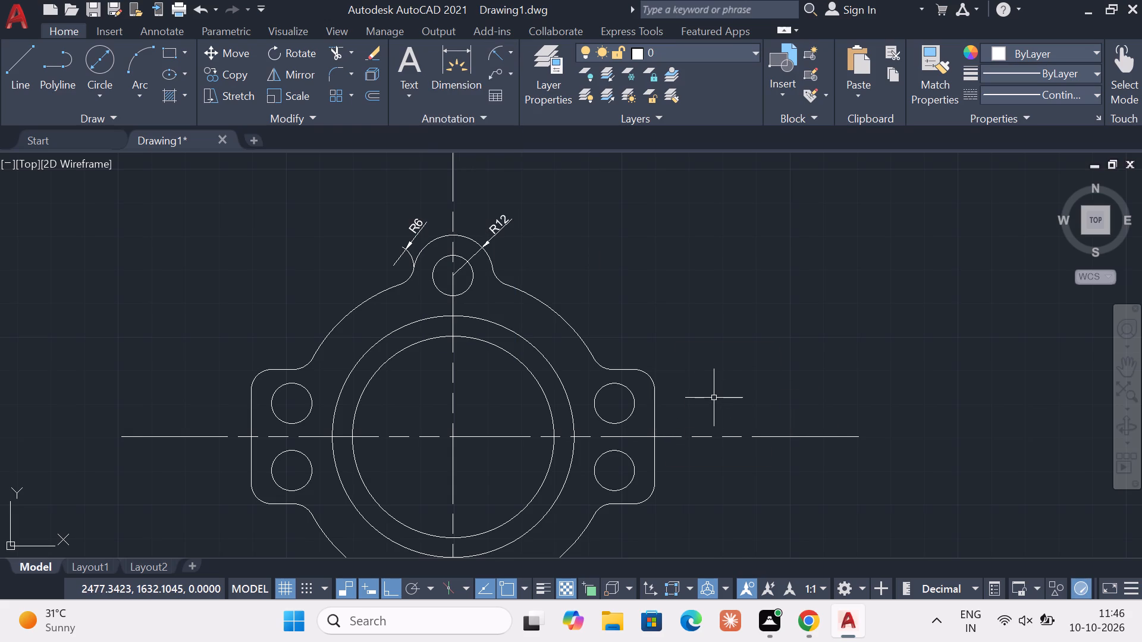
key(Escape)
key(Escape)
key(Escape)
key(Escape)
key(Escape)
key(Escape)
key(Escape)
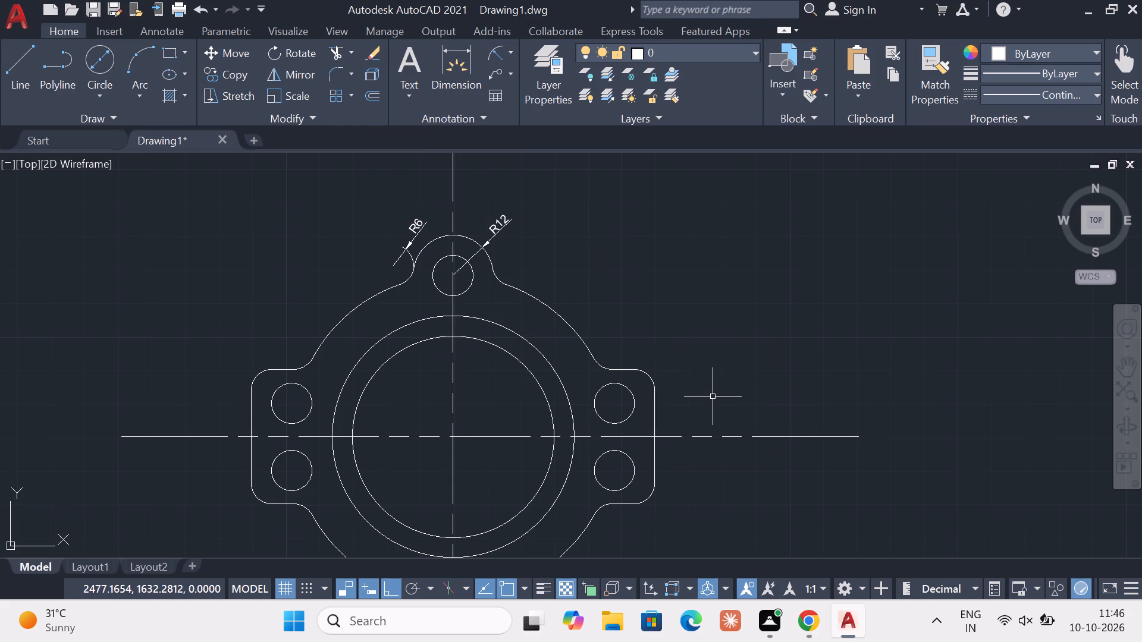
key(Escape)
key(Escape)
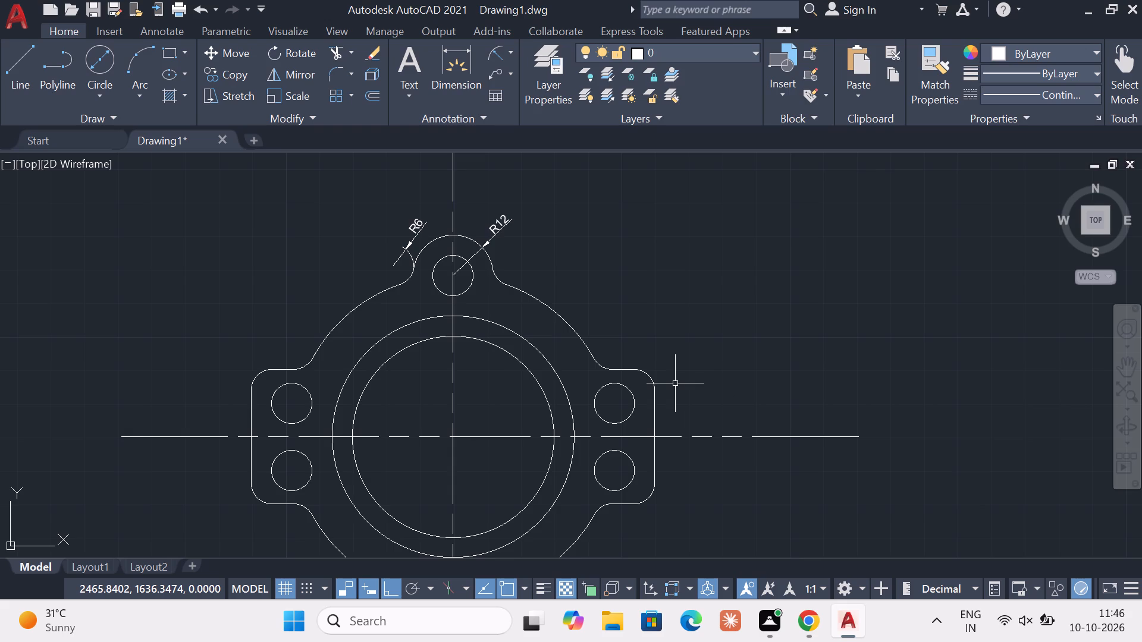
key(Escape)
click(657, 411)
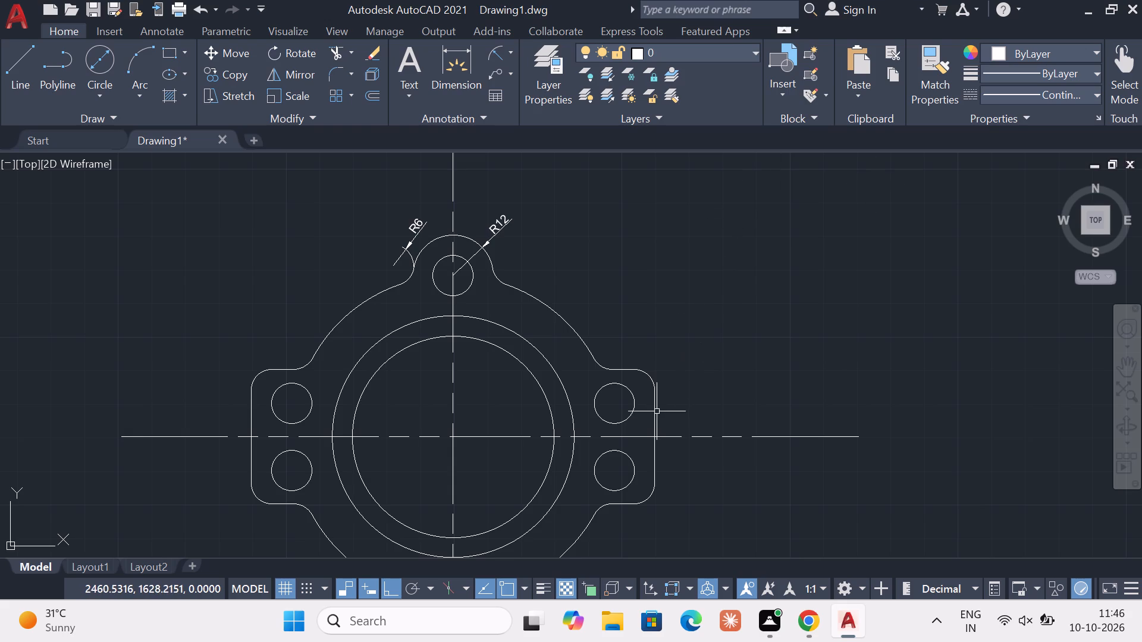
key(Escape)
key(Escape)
Delete the straight vertical outer edge segments of the right and left lugs, above and below the horizontal centre line.
click(653, 414)
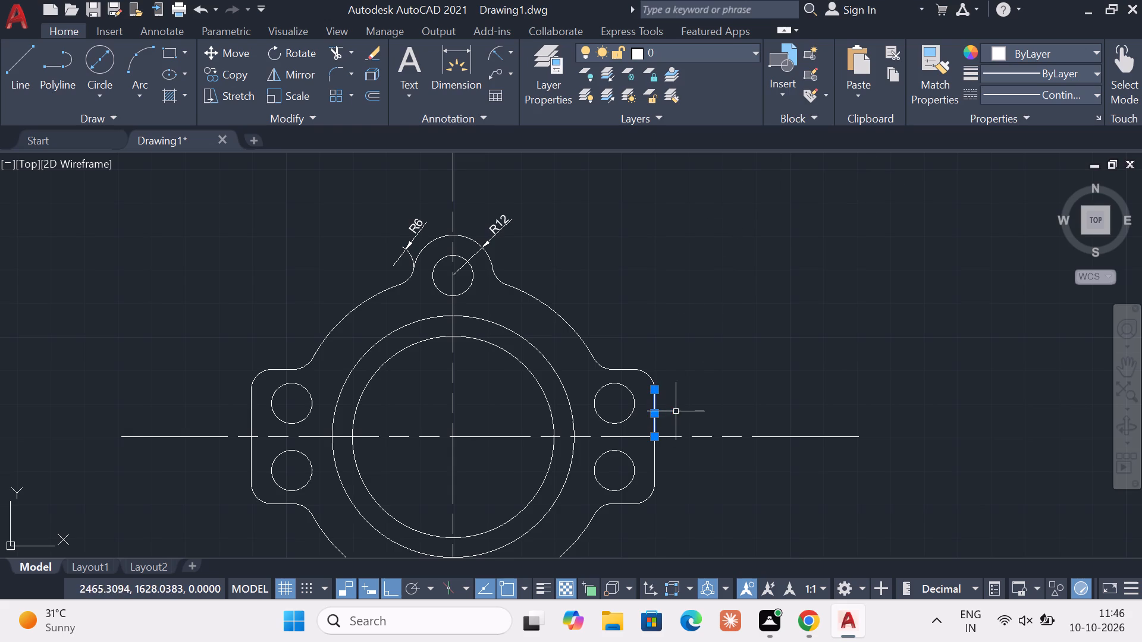
key(Delete)
double_click(656, 463)
key(Delete)
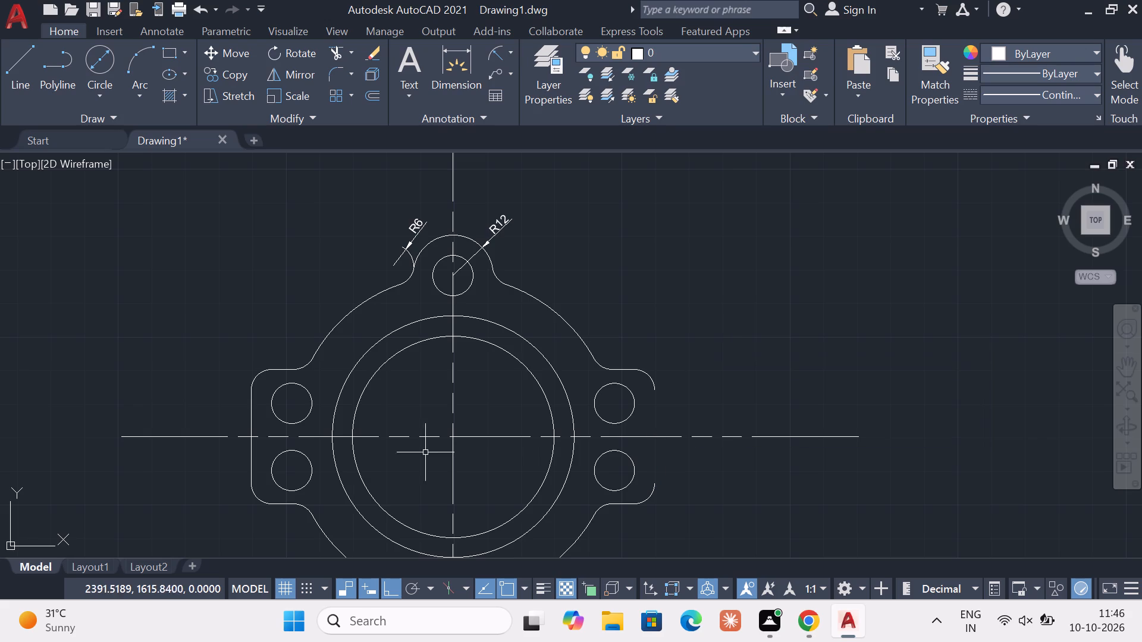
click(249, 417)
key(Delete)
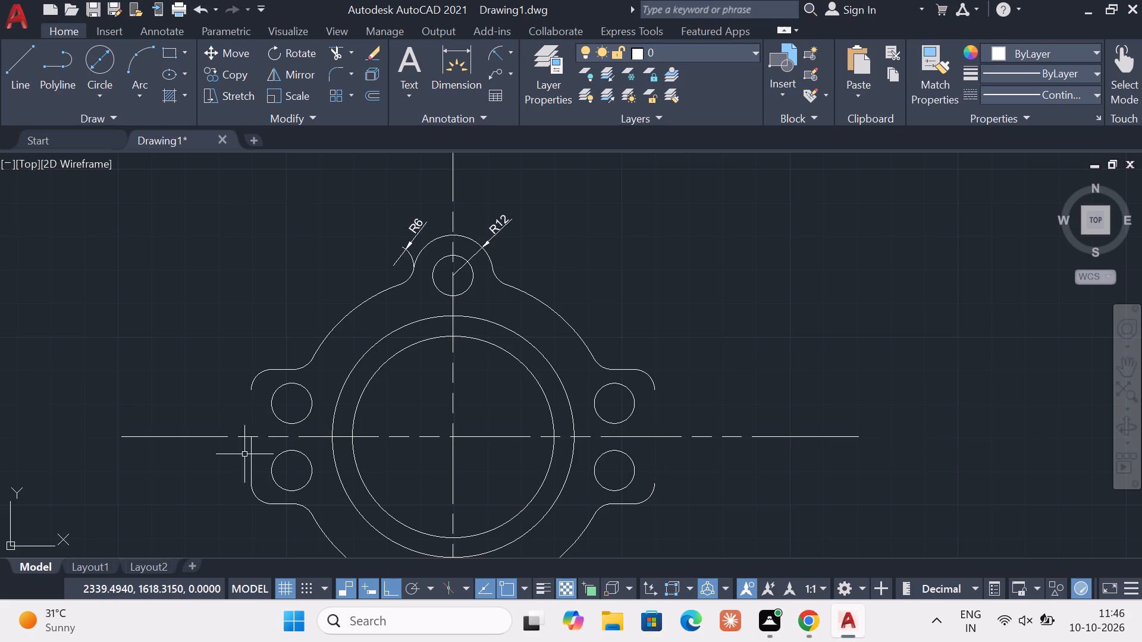
click(250, 478)
key(Delete)
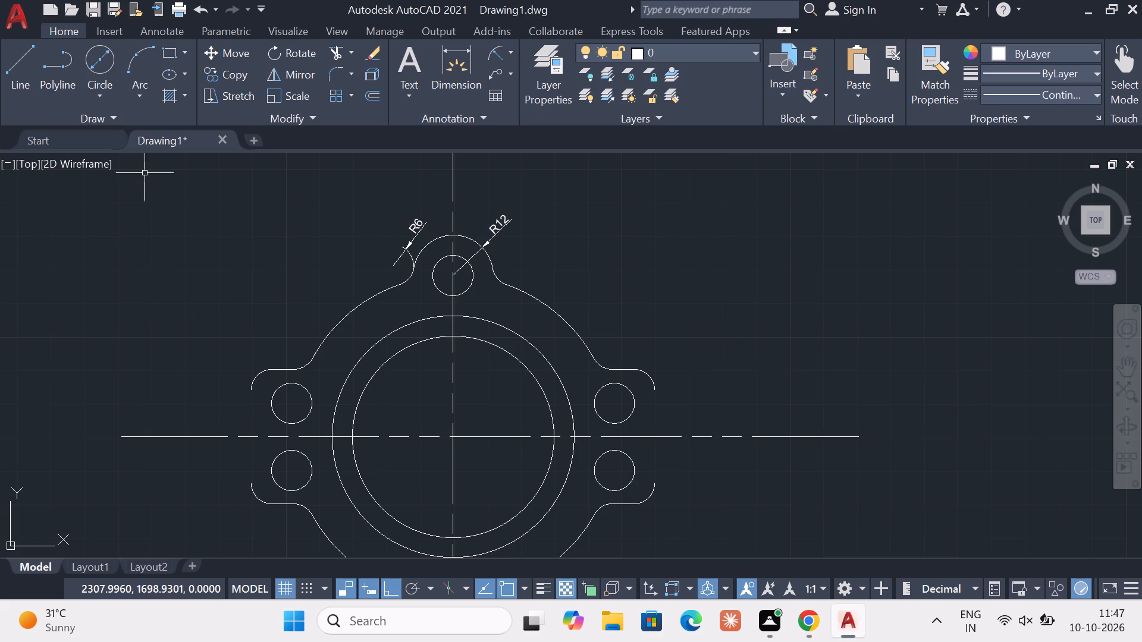
Draw a circle of radius 60 centred on the intersection of the centre lines.
click(112, 96)
click(86, 121)
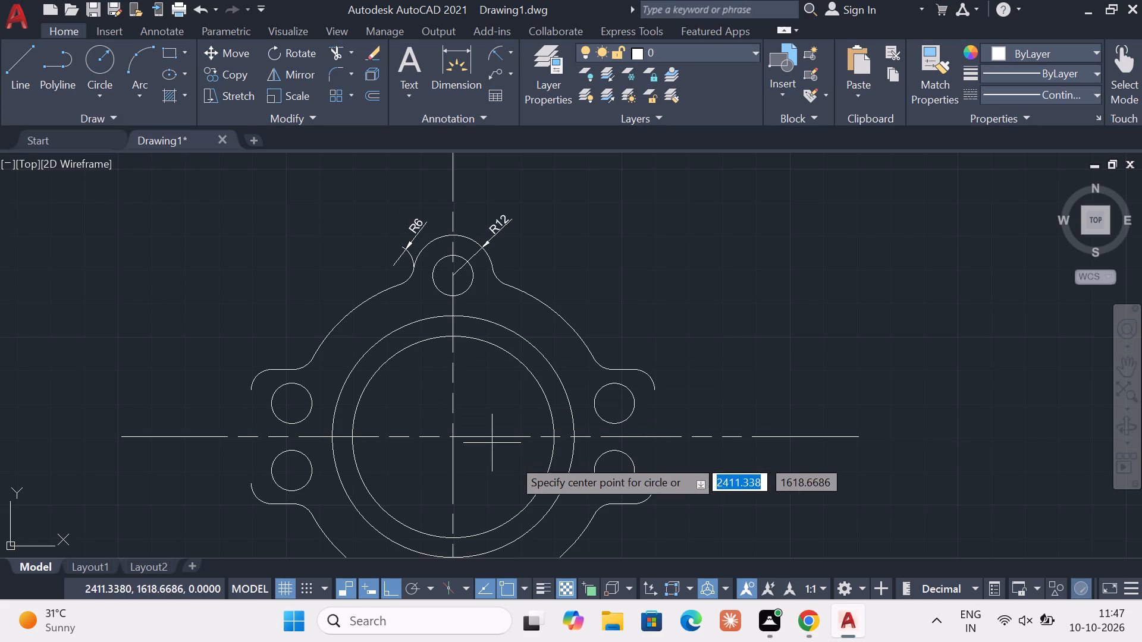
click(453, 439)
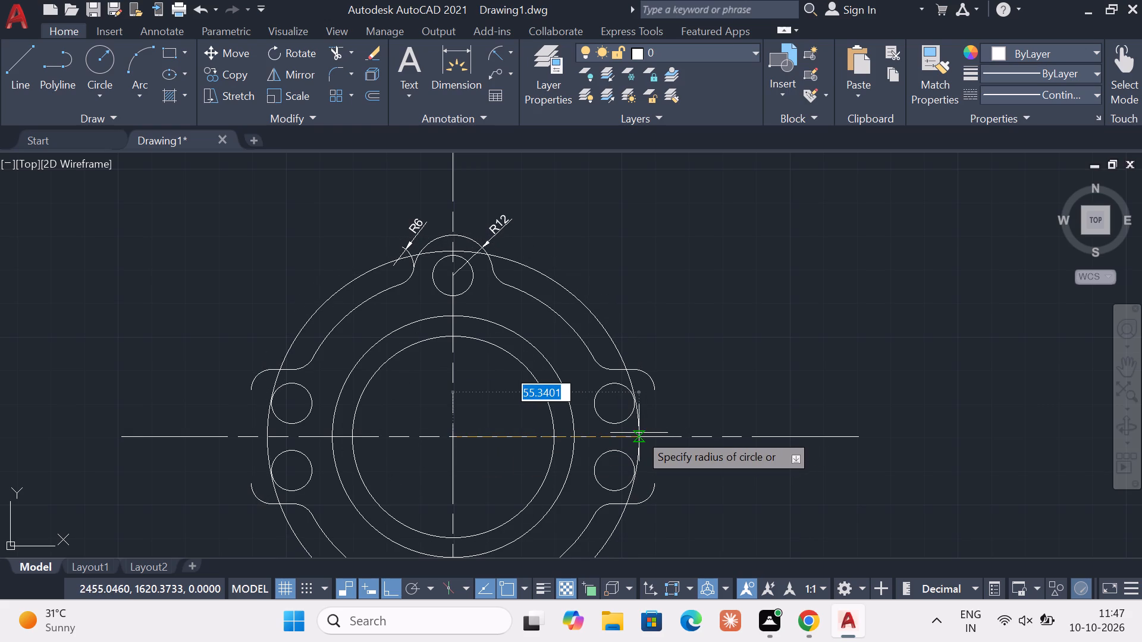
key(6)
key(0)
key(Return)
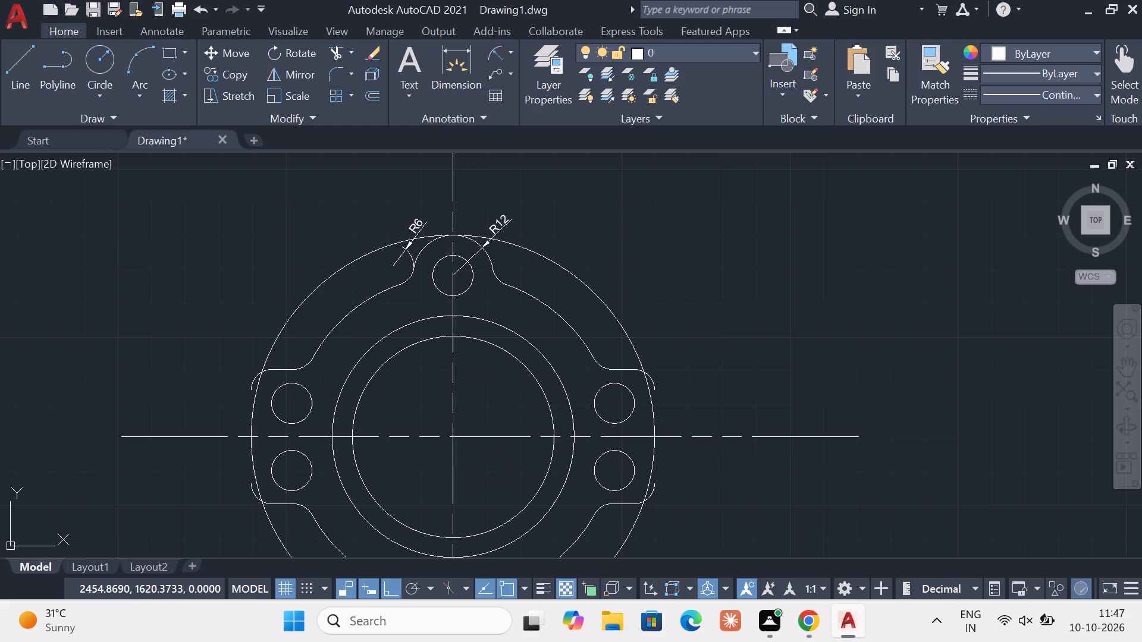
key(Escape)
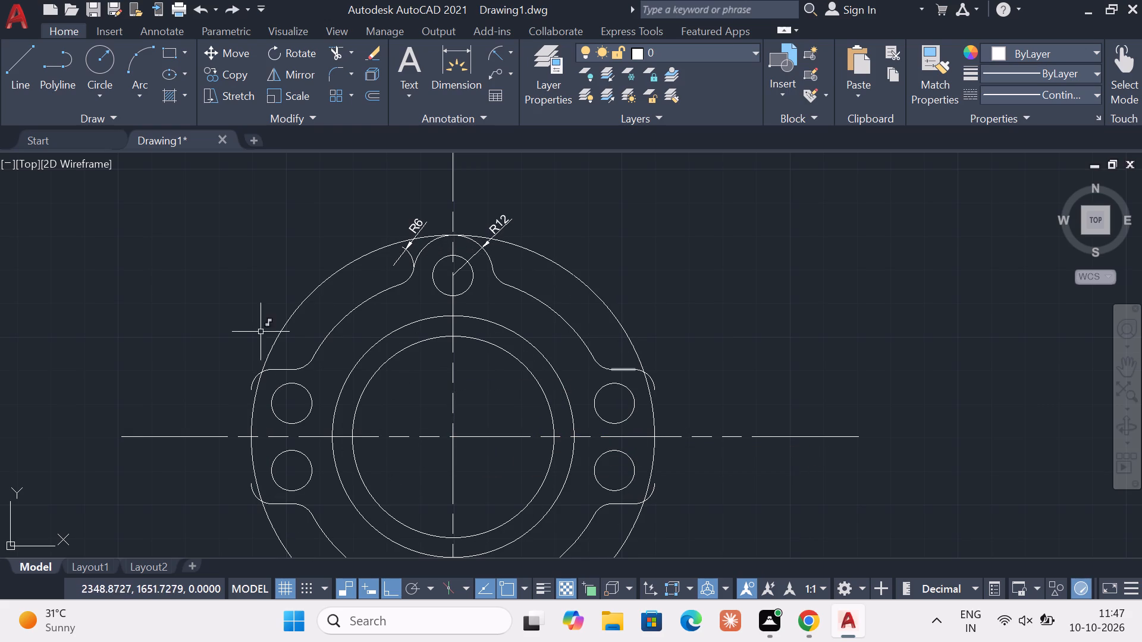
Delete the upper and lower outer corner fillet arcs of the left lug.
click(281, 369)
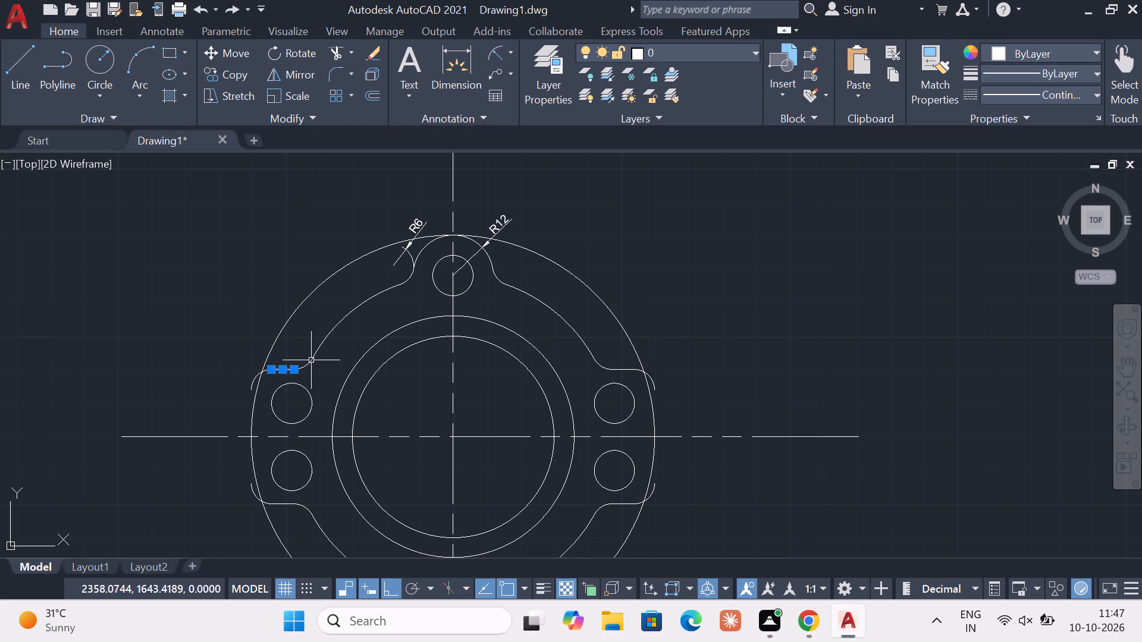
key(Escape)
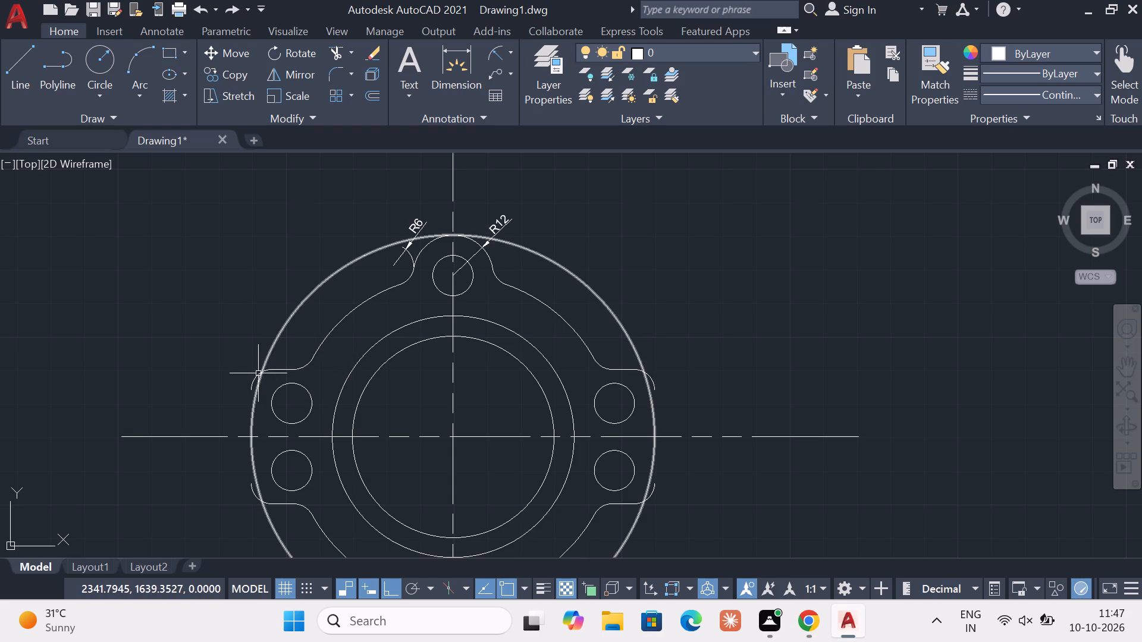
scroll(258, 373, up, 2)
click(255, 382)
scroll(306, 421, down, 1)
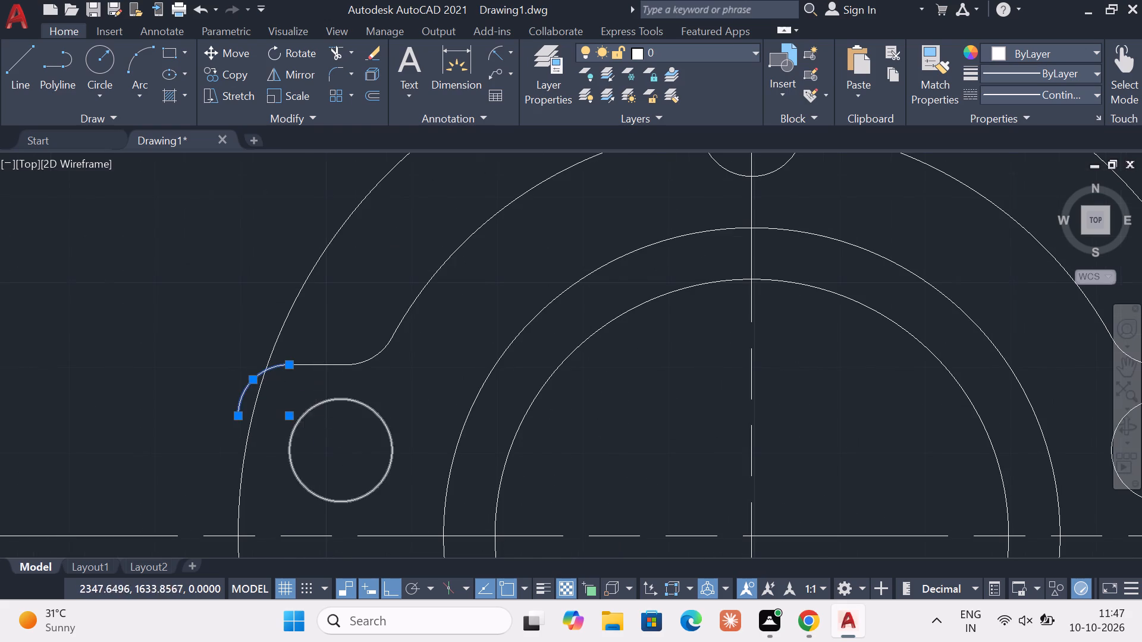
scroll(306, 424, down, 1)
scroll(284, 513, up, 2)
click(275, 531)
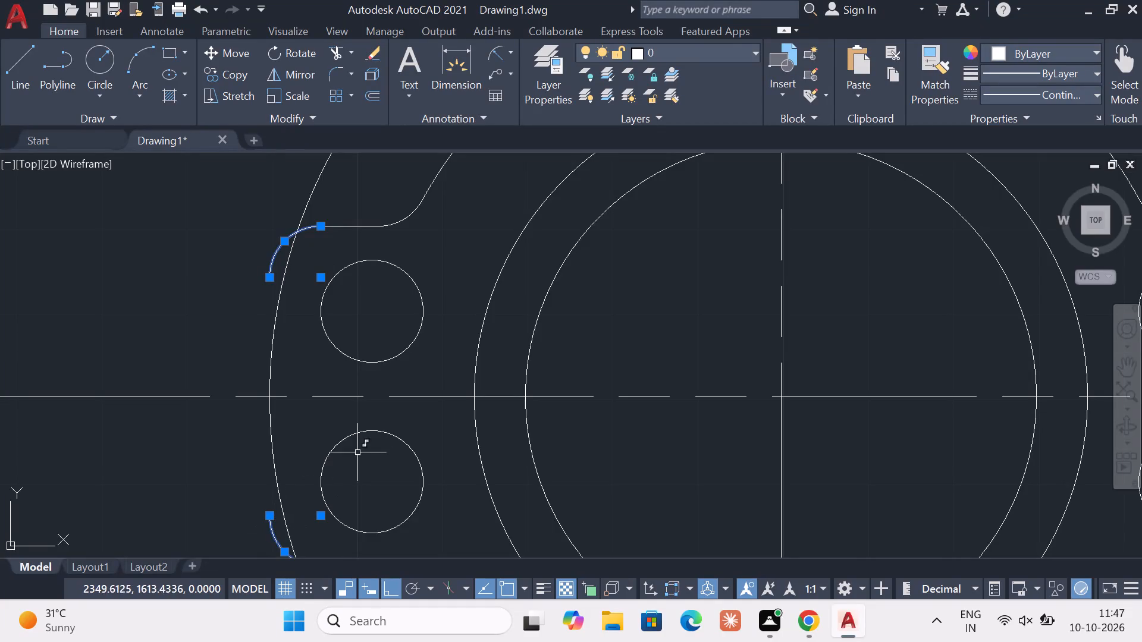
key(Delete)
scroll(377, 443, down, 1)
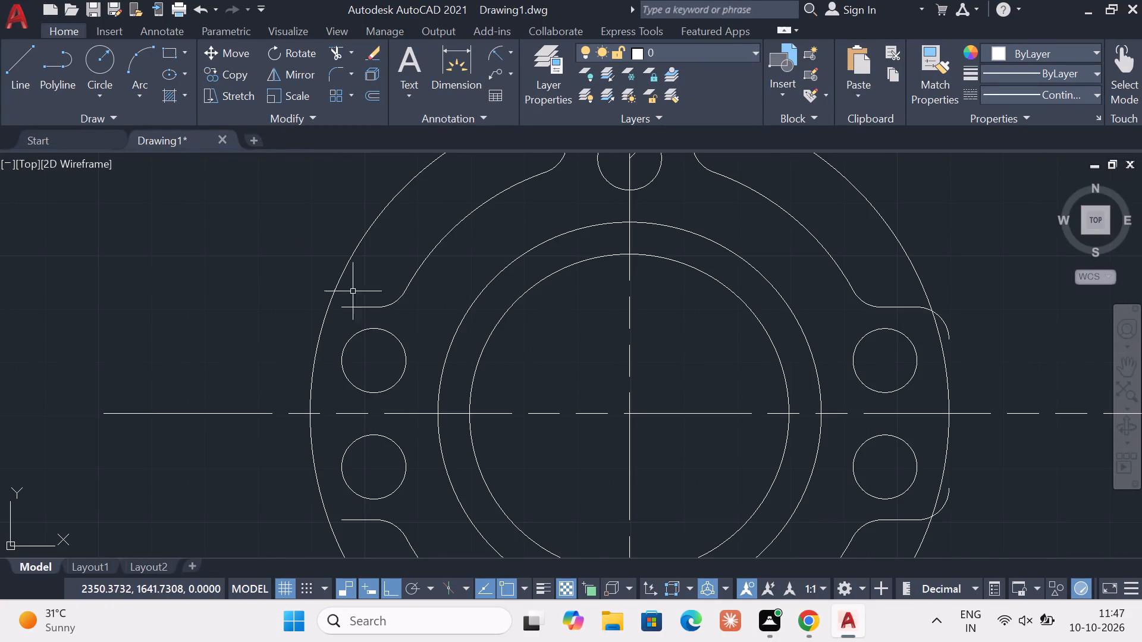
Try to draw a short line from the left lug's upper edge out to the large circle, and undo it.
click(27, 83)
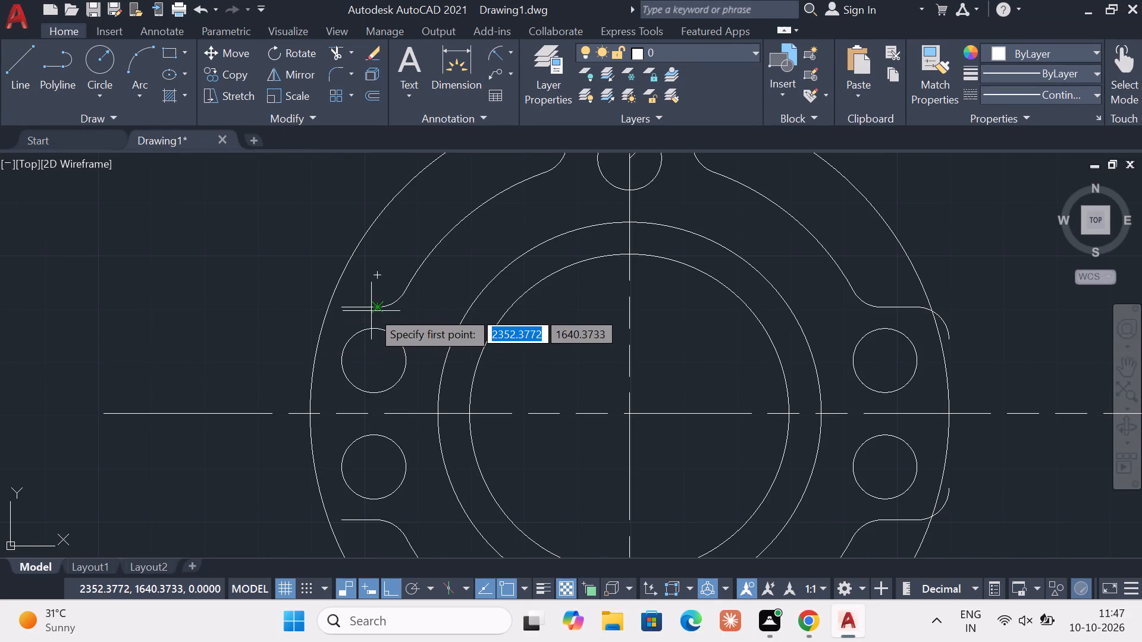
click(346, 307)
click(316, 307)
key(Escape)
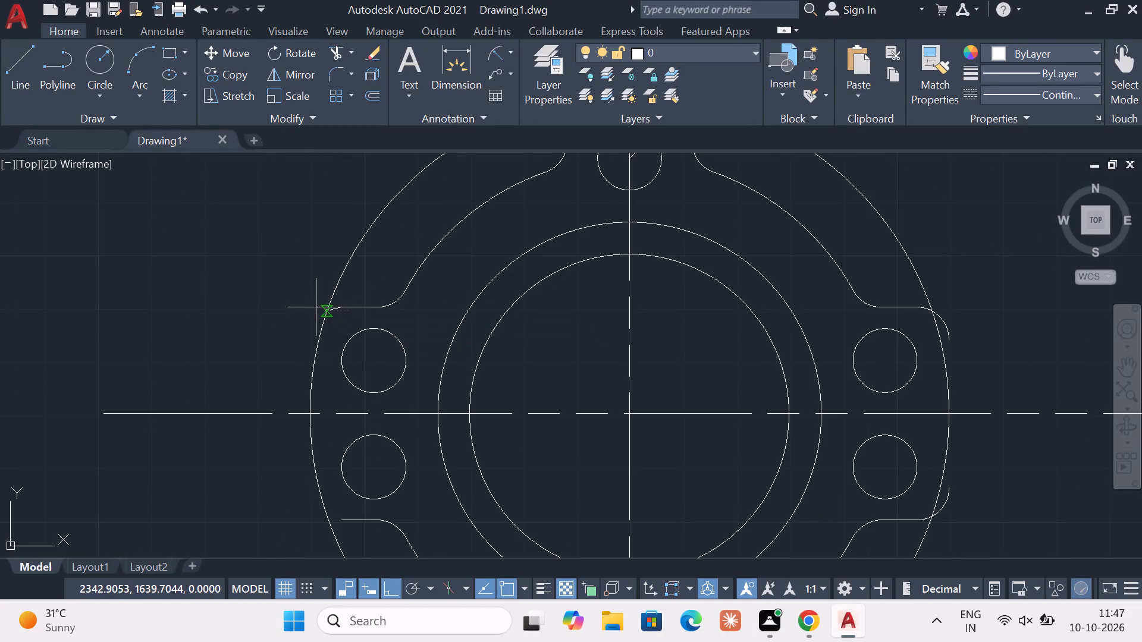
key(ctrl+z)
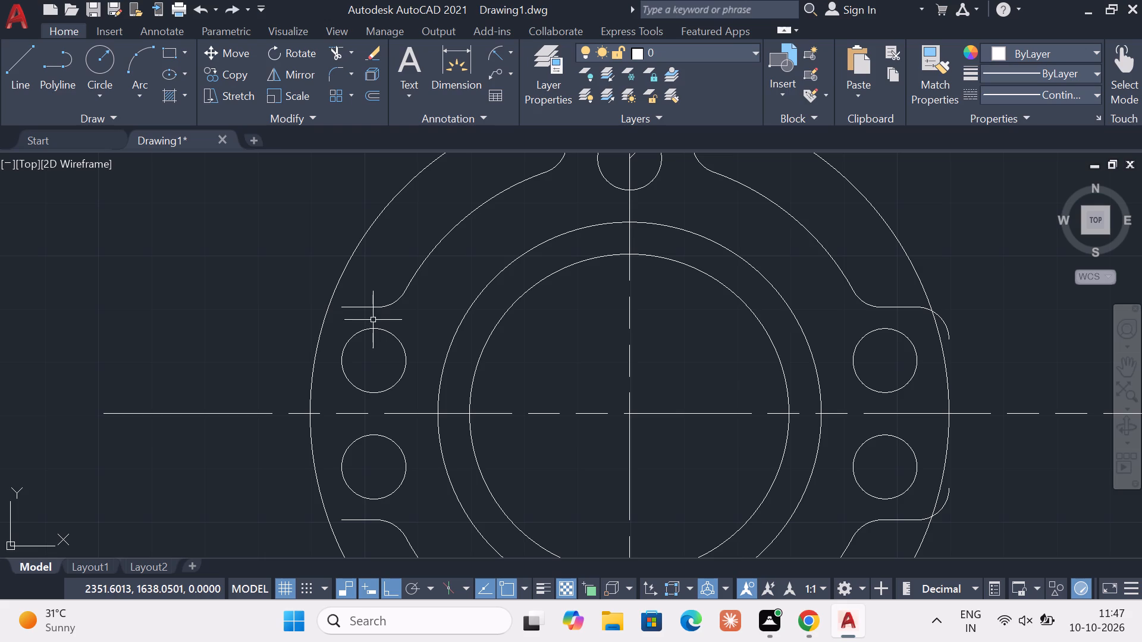
Draw a horizontal line from the outer end of the left lug's upper edge, extending outward past the large circle.
click(5, 79)
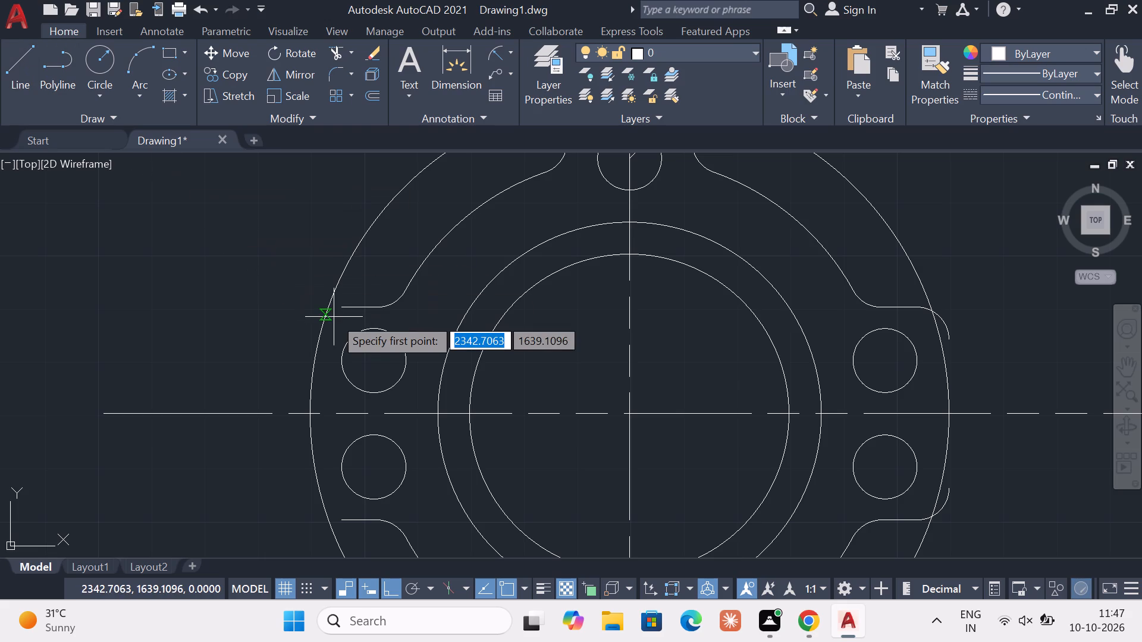
scroll(334, 314, up, 1)
click(341, 303)
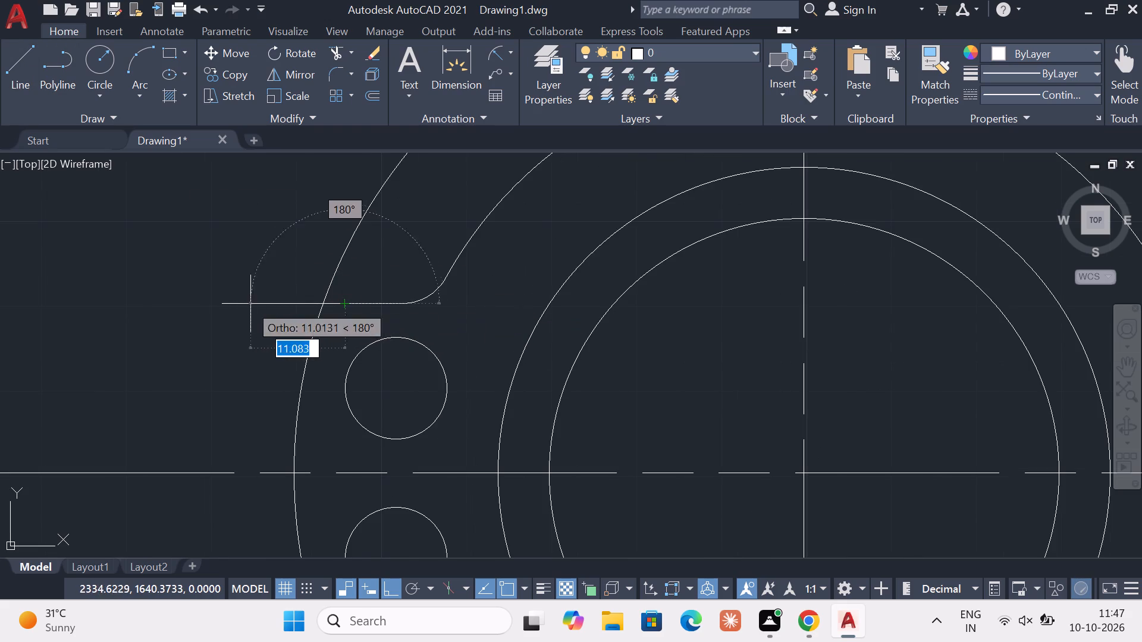
click(244, 304)
key(Escape)
scroll(337, 349, down, 2)
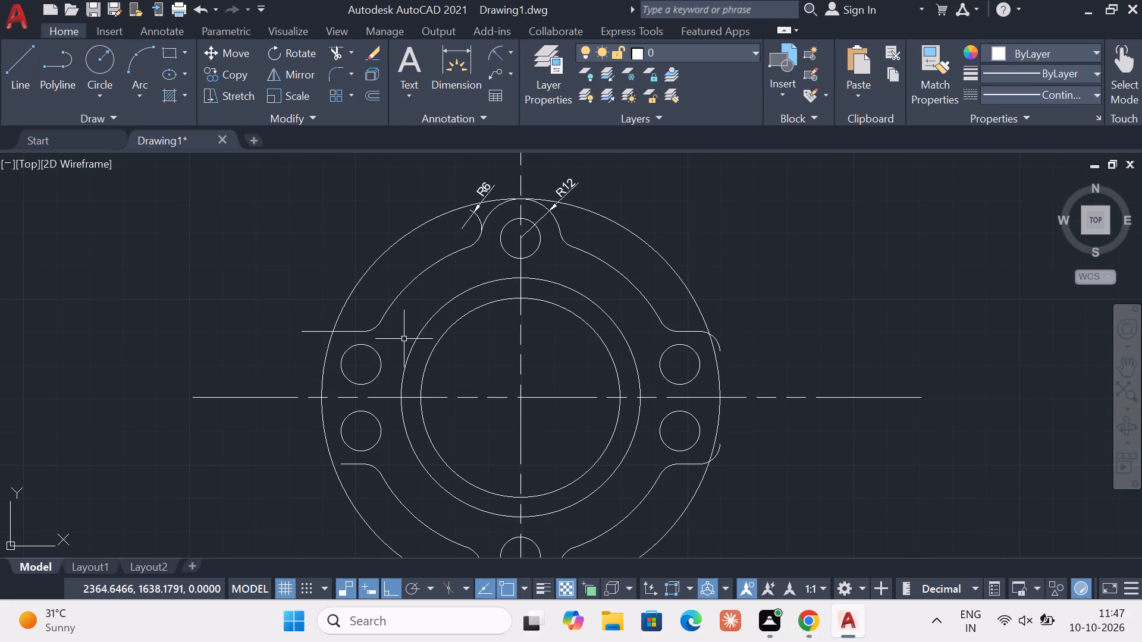
Draw a horizontal line from the outer end of the left lug's lower edge, extending outward past the large circle.
middle_drag(404, 339, 382, 252)
click(15, 80)
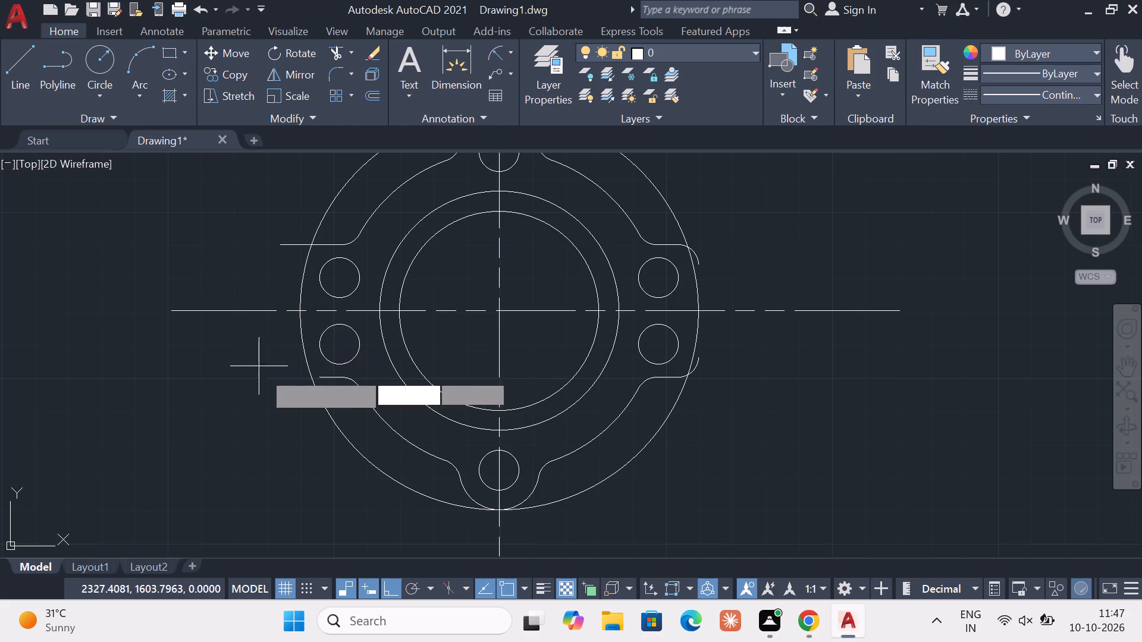
scroll(299, 391, up, 2)
click(344, 360)
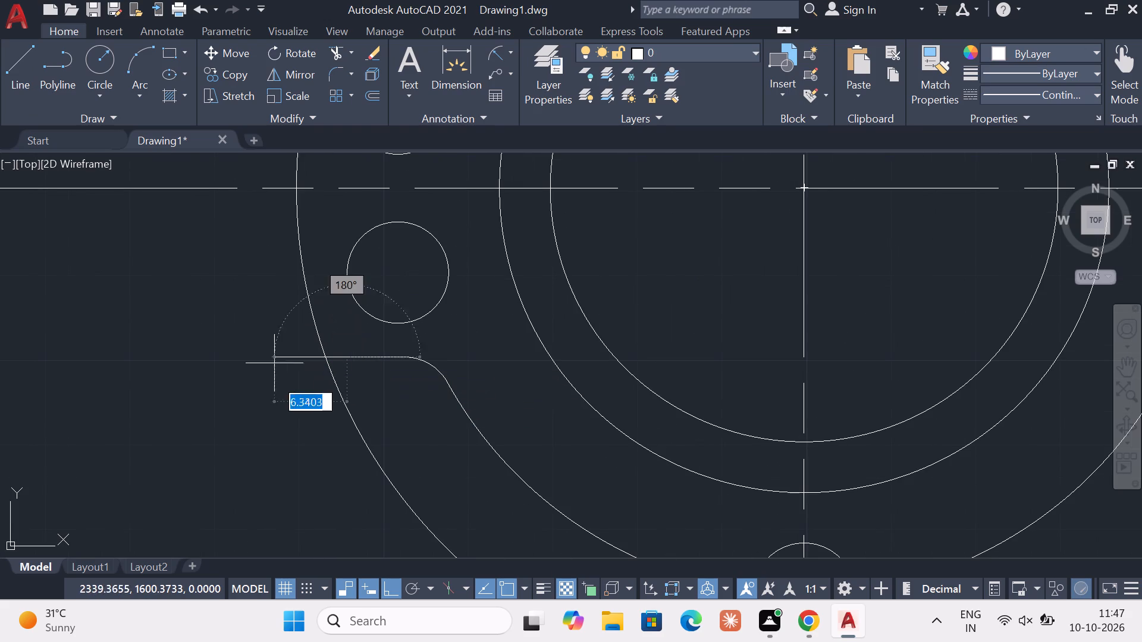
click(251, 364)
key(Escape)
scroll(340, 361, down, 2)
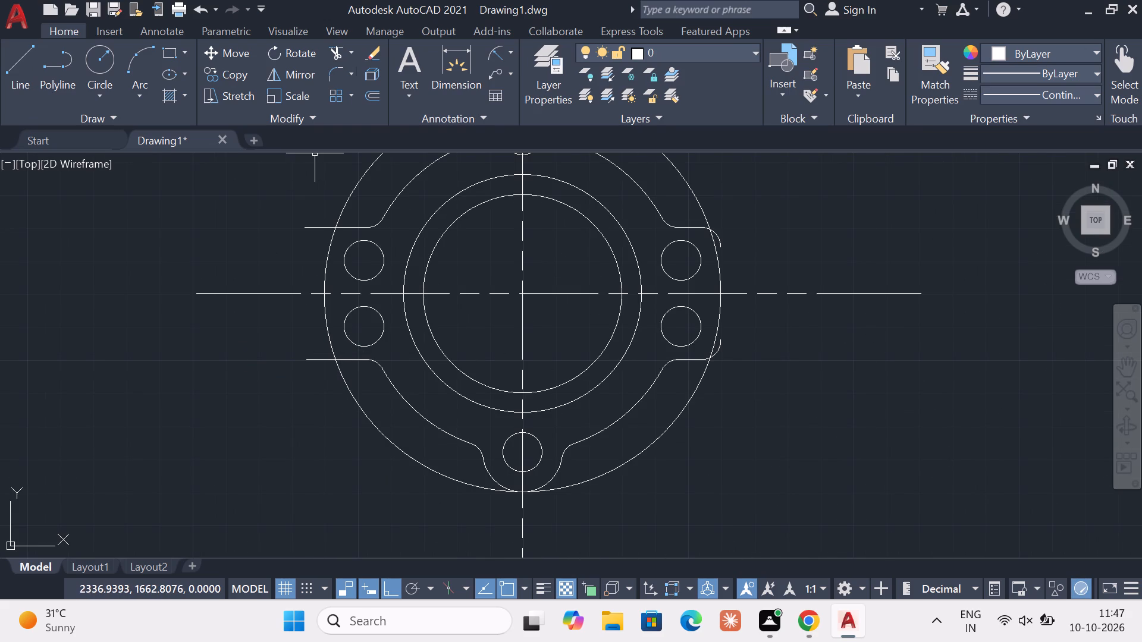
Trim the large circle's left-side portions above and below the left lug, keeping the arc between the lug's horizontal edges.
click(344, 50)
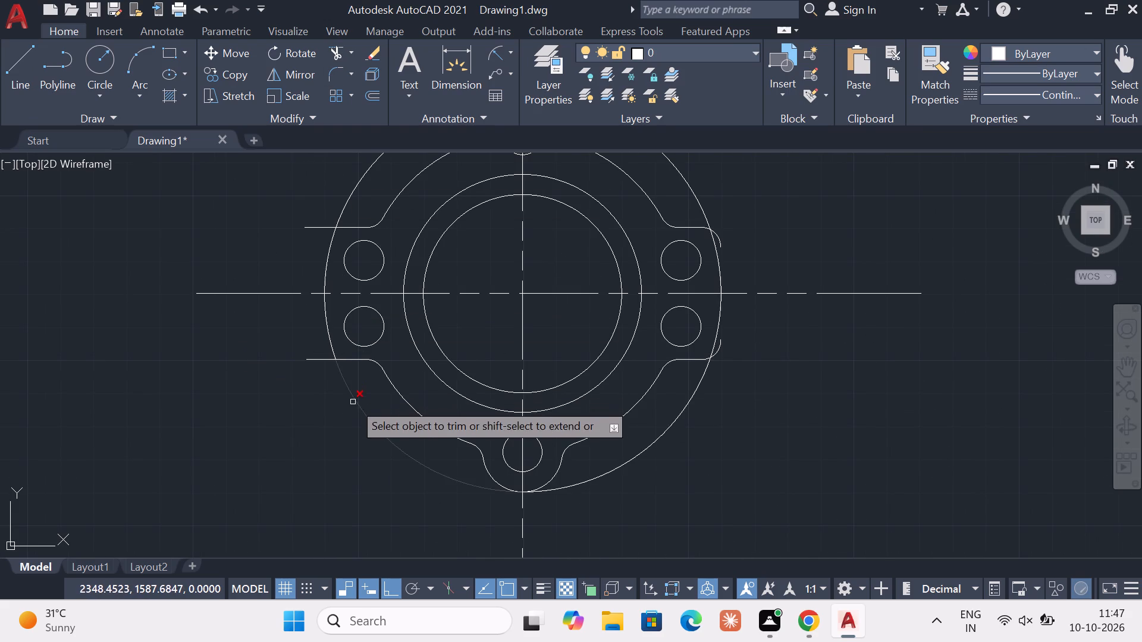
click(353, 402)
double_click(344, 203)
key(Escape)
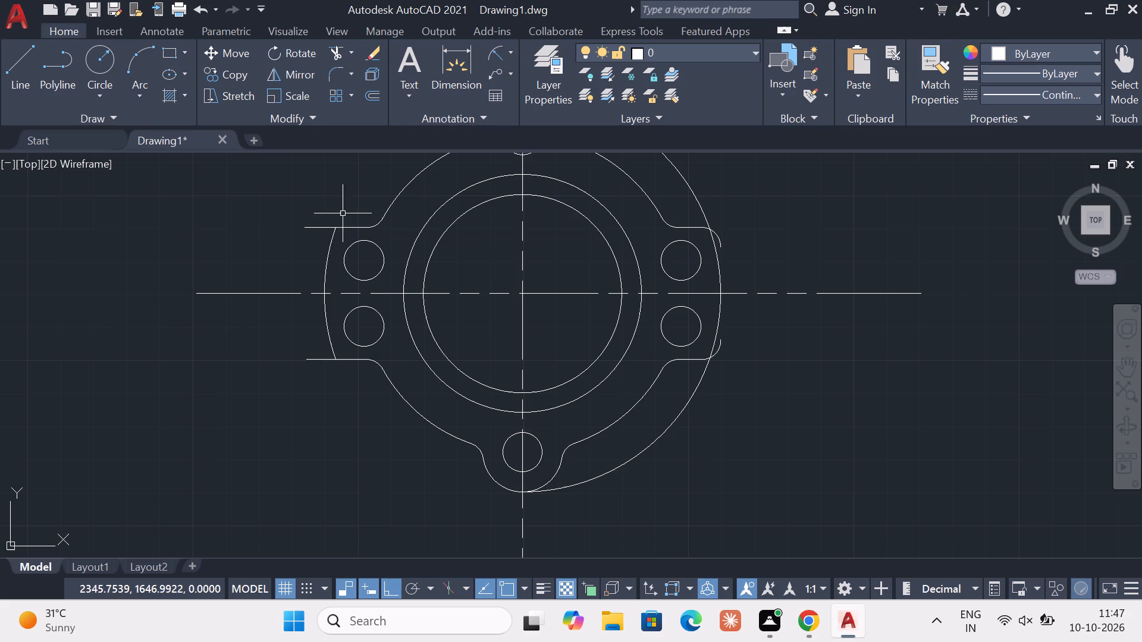
Trim the overhanging ends of the left lug's upper and lower horizontal lines outside the large arc.
click(334, 55)
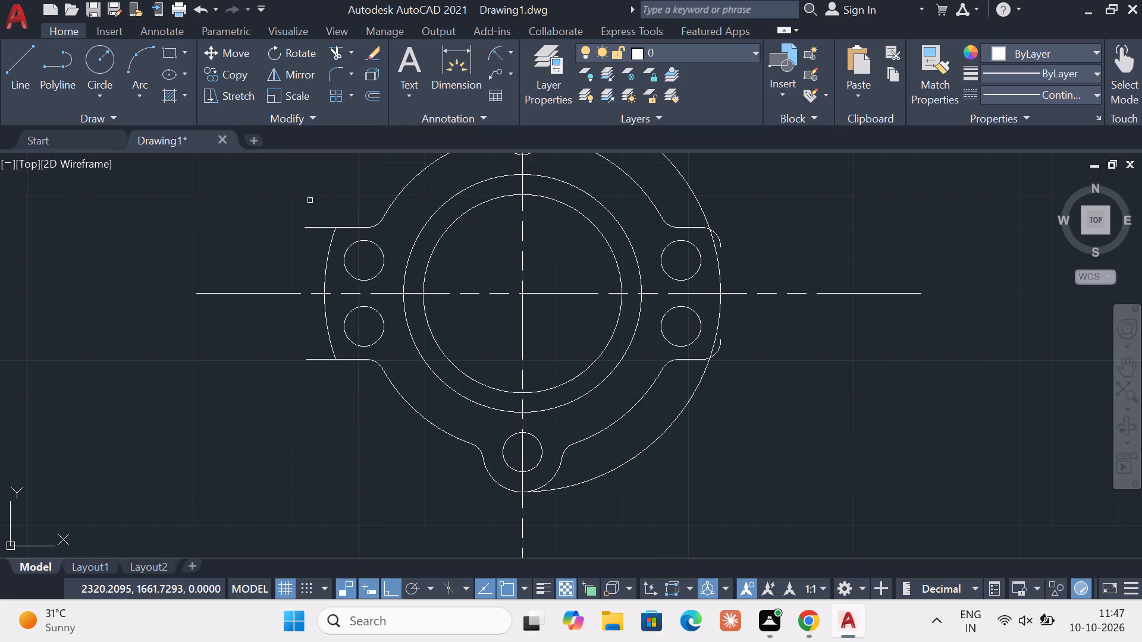
click(320, 229)
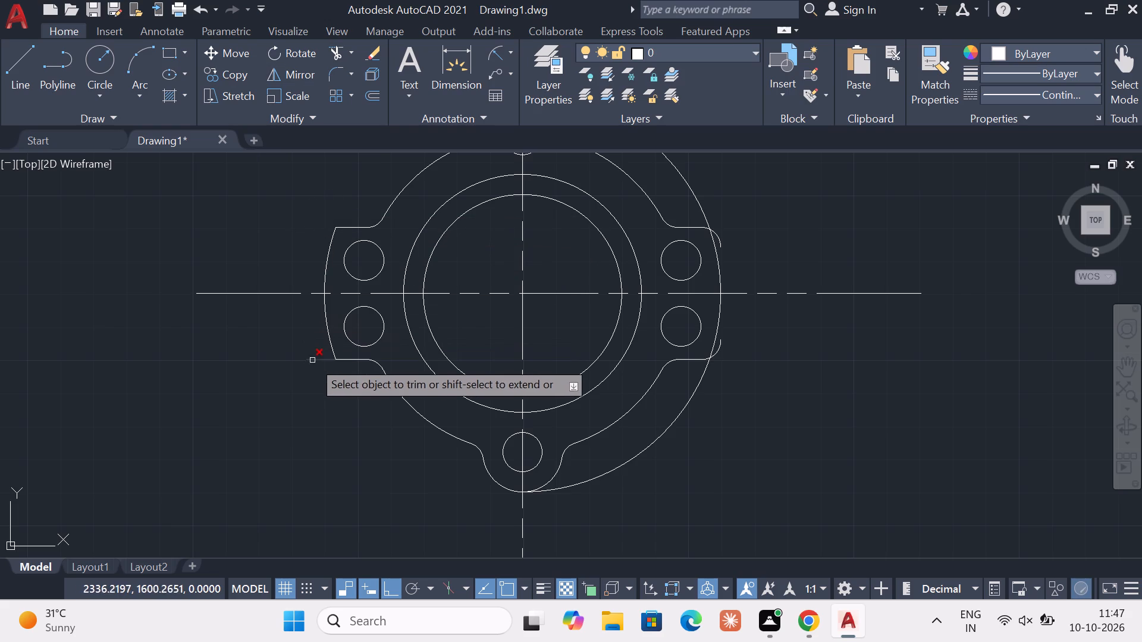
click(313, 361)
key(Escape)
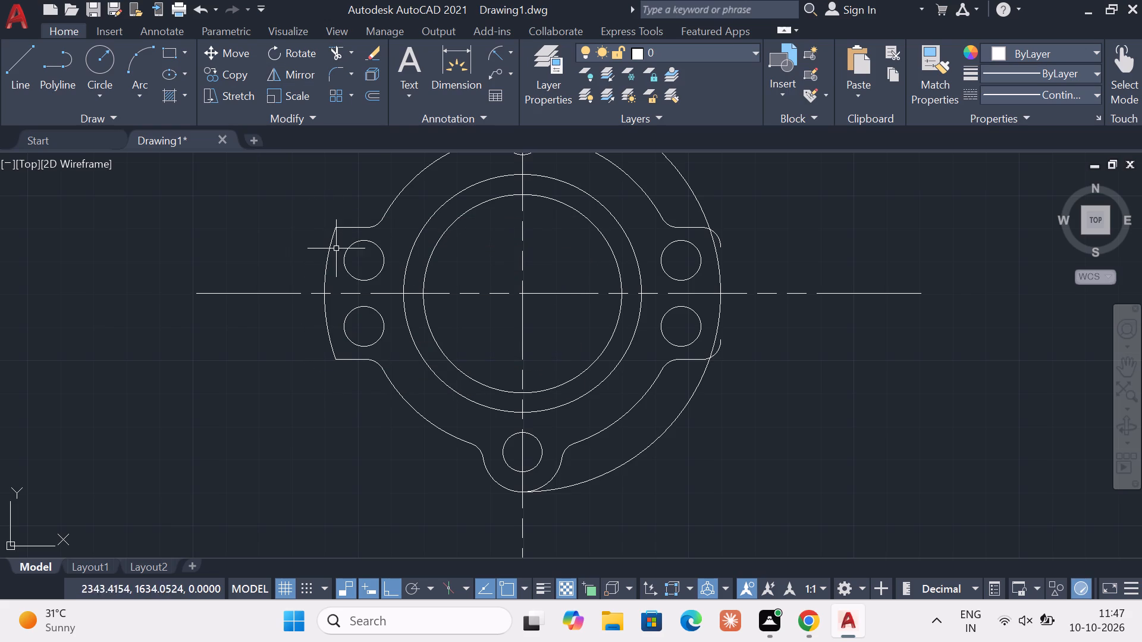
Fillet the left lug's upper and lower outer corners between its horizontal edges and the large arc.
click(340, 69)
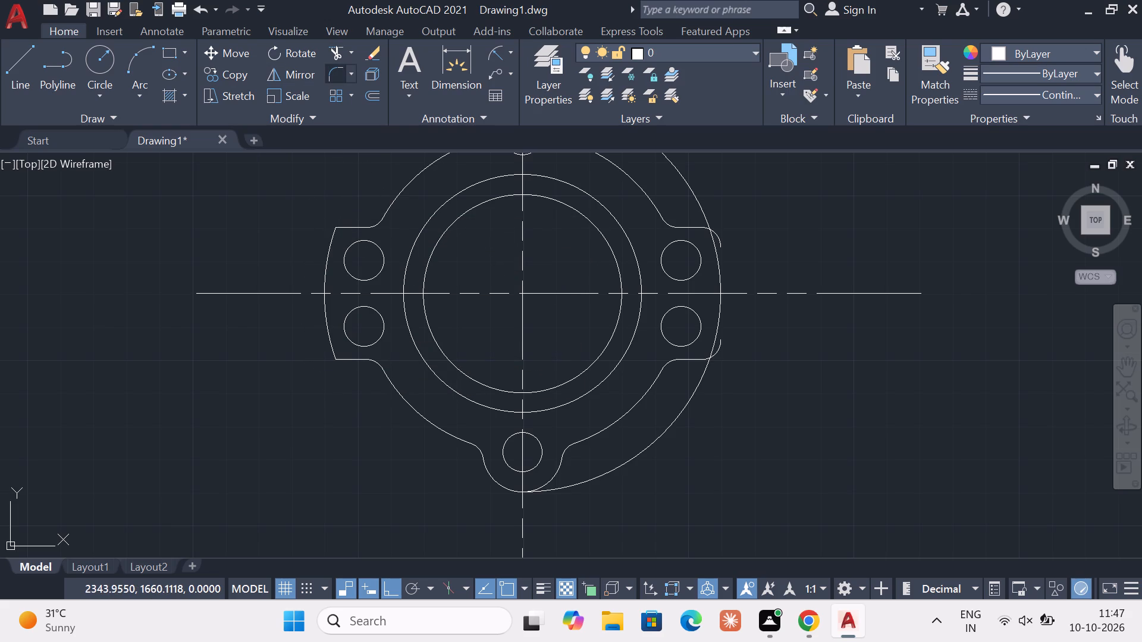
click(360, 228)
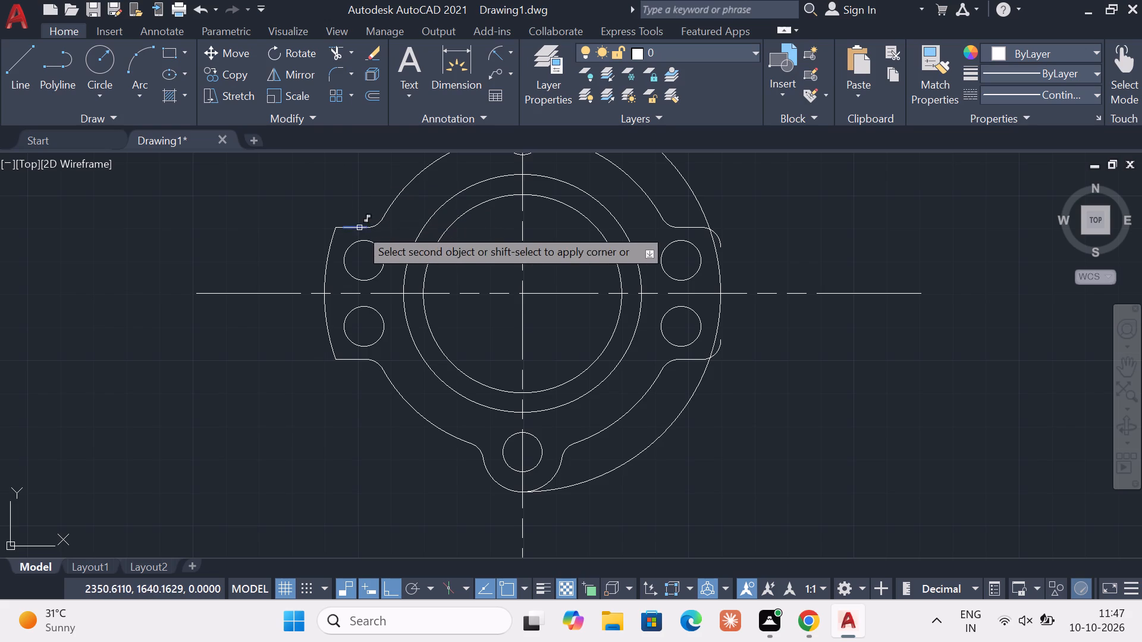
click(332, 241)
key(Escape)
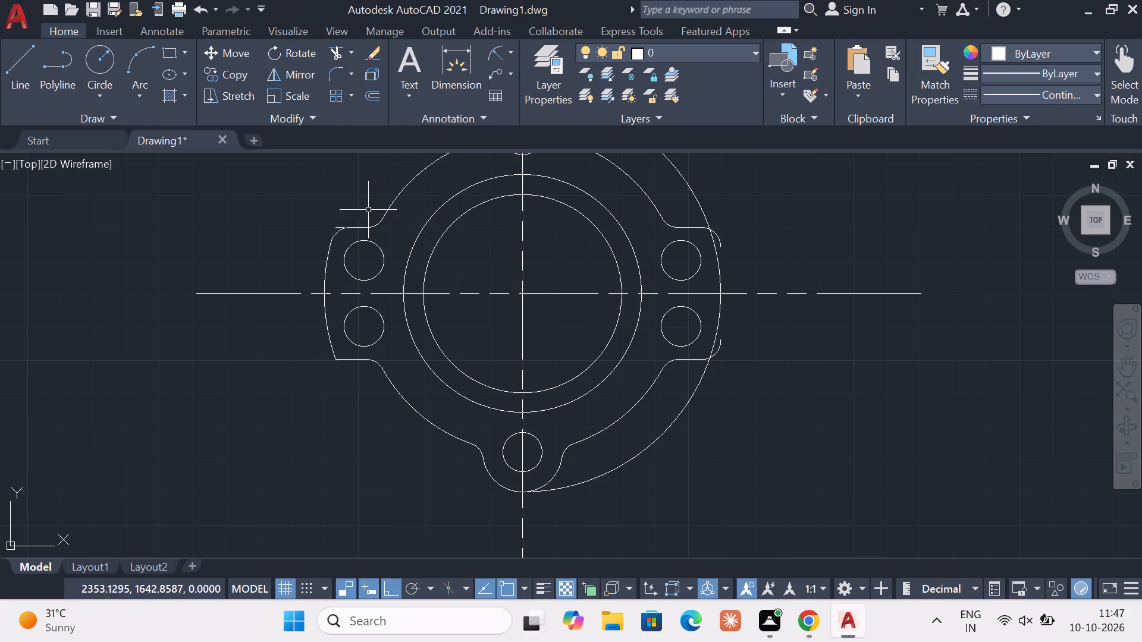
click(338, 74)
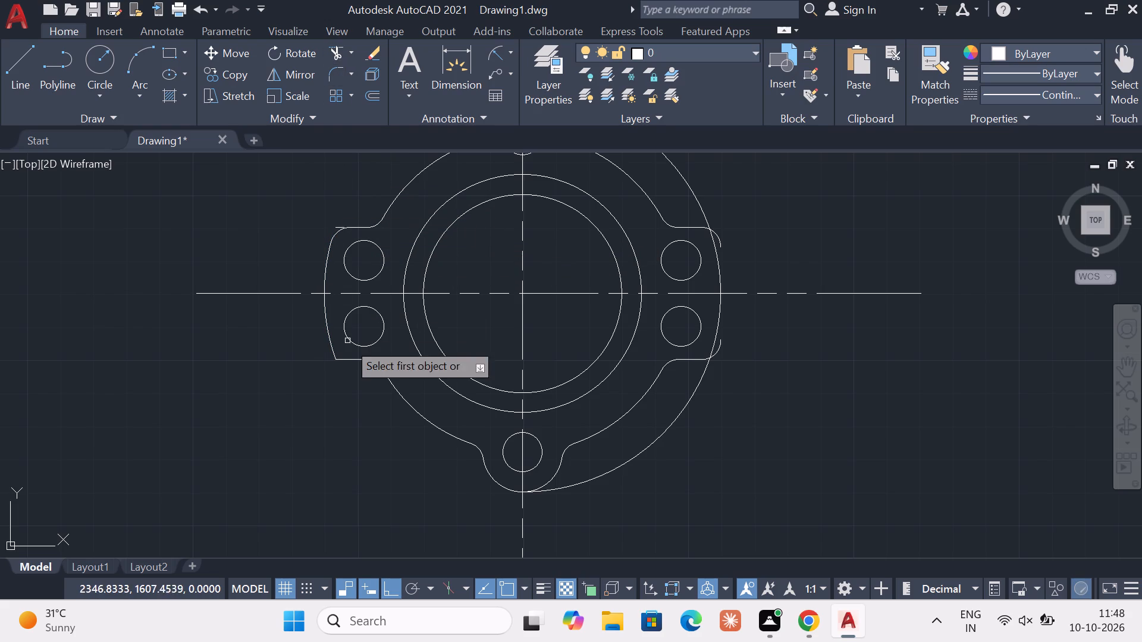
click(353, 357)
click(332, 353)
key(Escape)
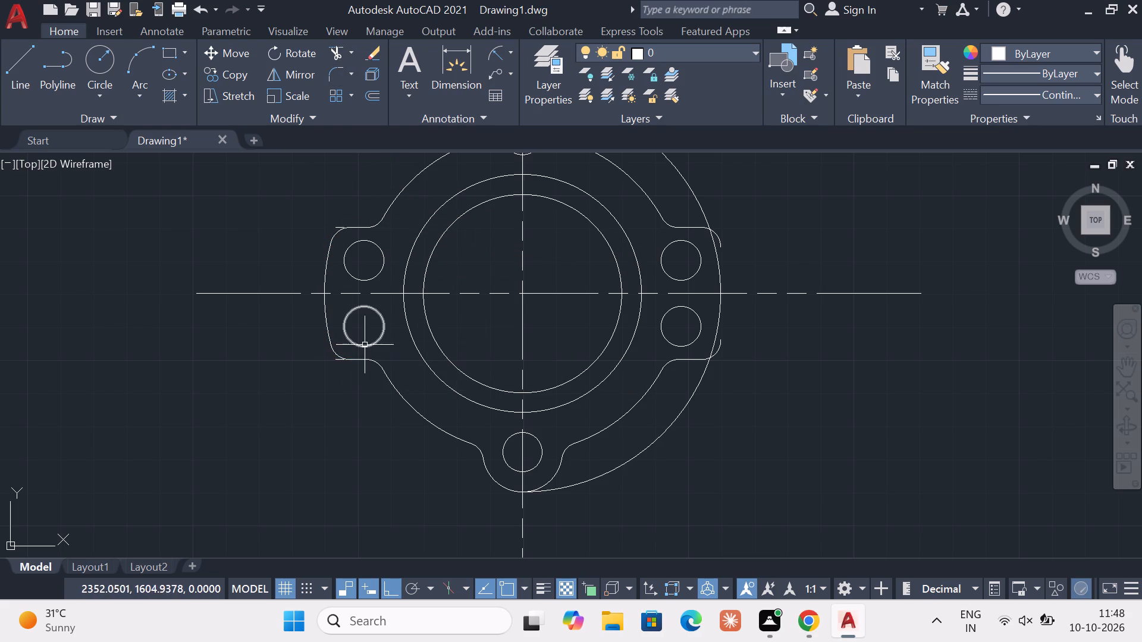
Trim the leftover line stubs beyond the fillets at the left lug's upper and lower outer corners.
click(333, 47)
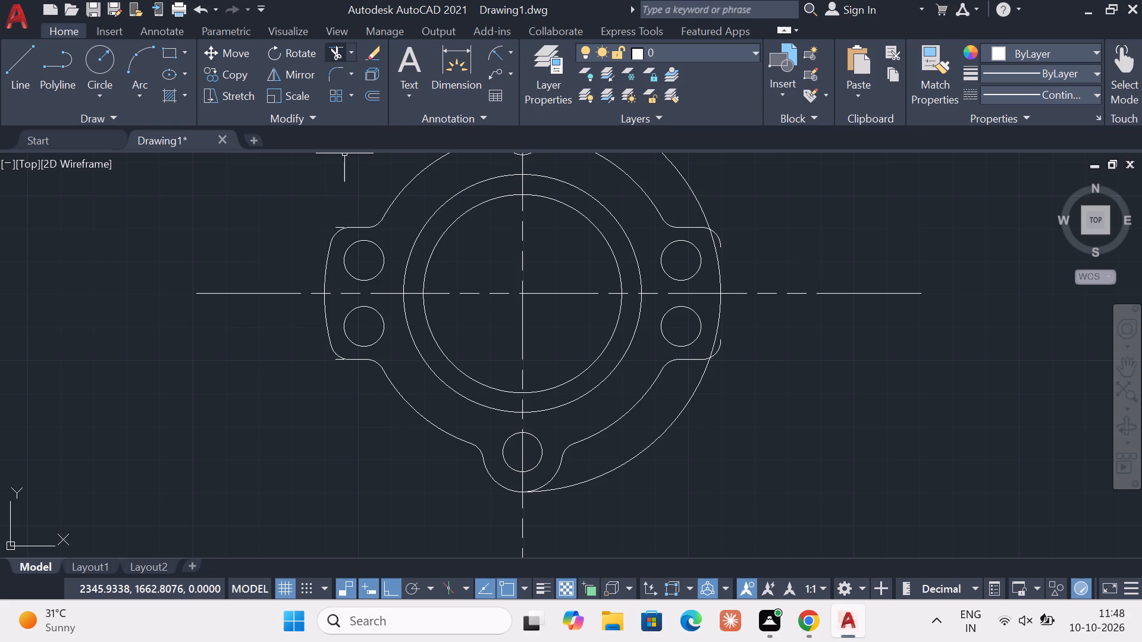
scroll(335, 252, up, 1)
click(339, 215)
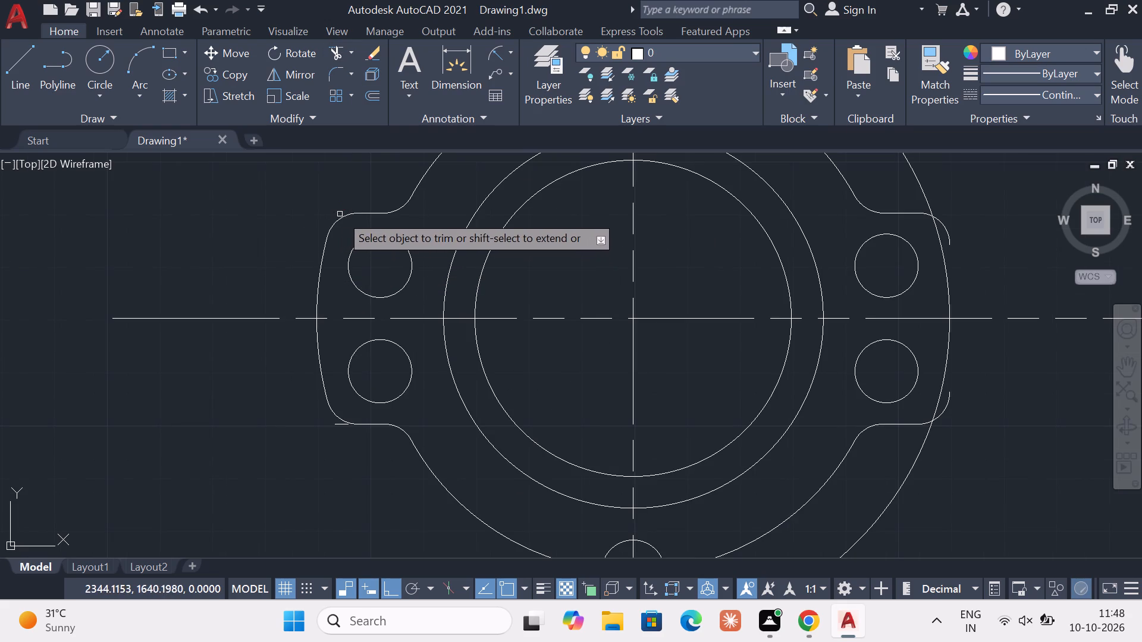
click(338, 425)
key(Escape)
Delete the two old corner arcs at the outer ends of the right lug's upper and lower edges.
scroll(419, 387, down, 1)
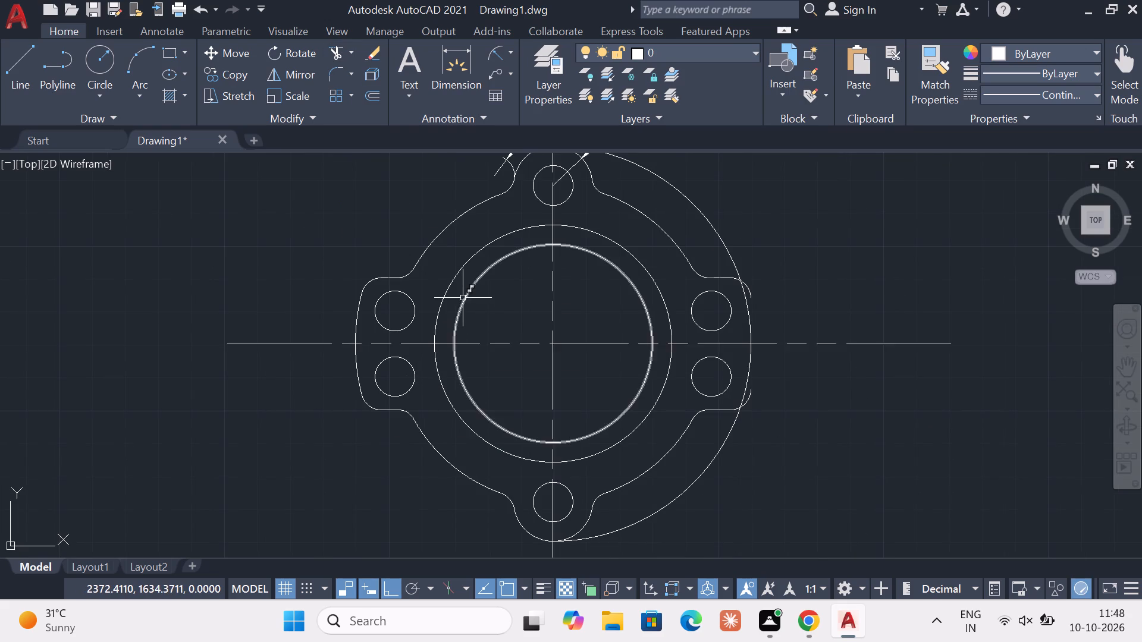
scroll(463, 298, down, 1)
middle_drag(463, 298, 157, 279)
scroll(327, 269, up, 1)
click(341, 280)
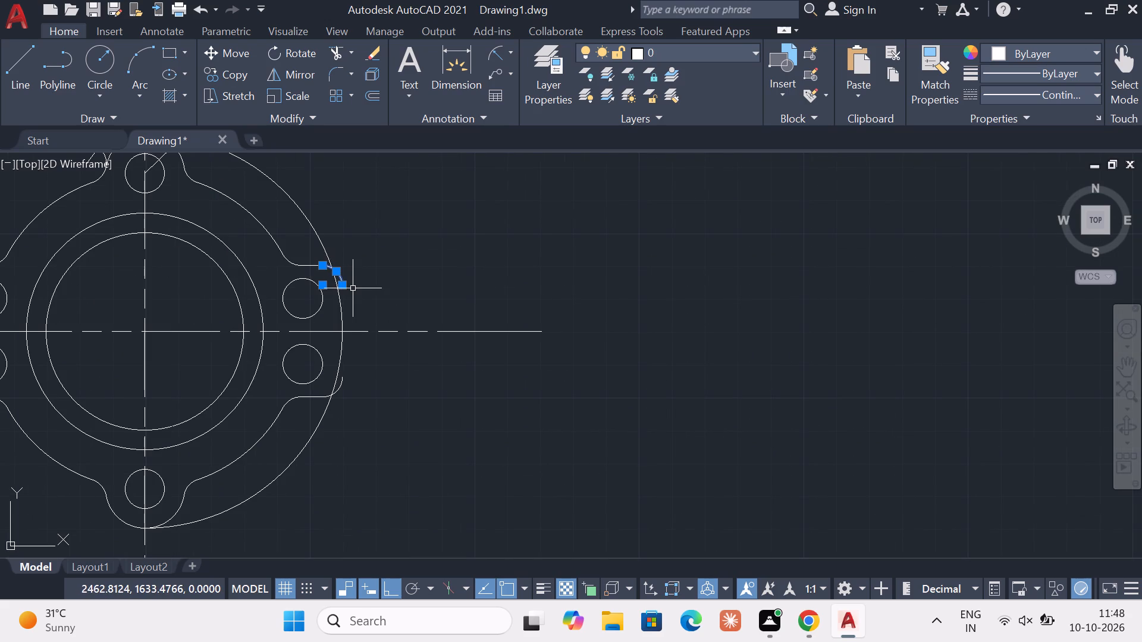
key(Delete)
click(341, 381)
key(Delete)
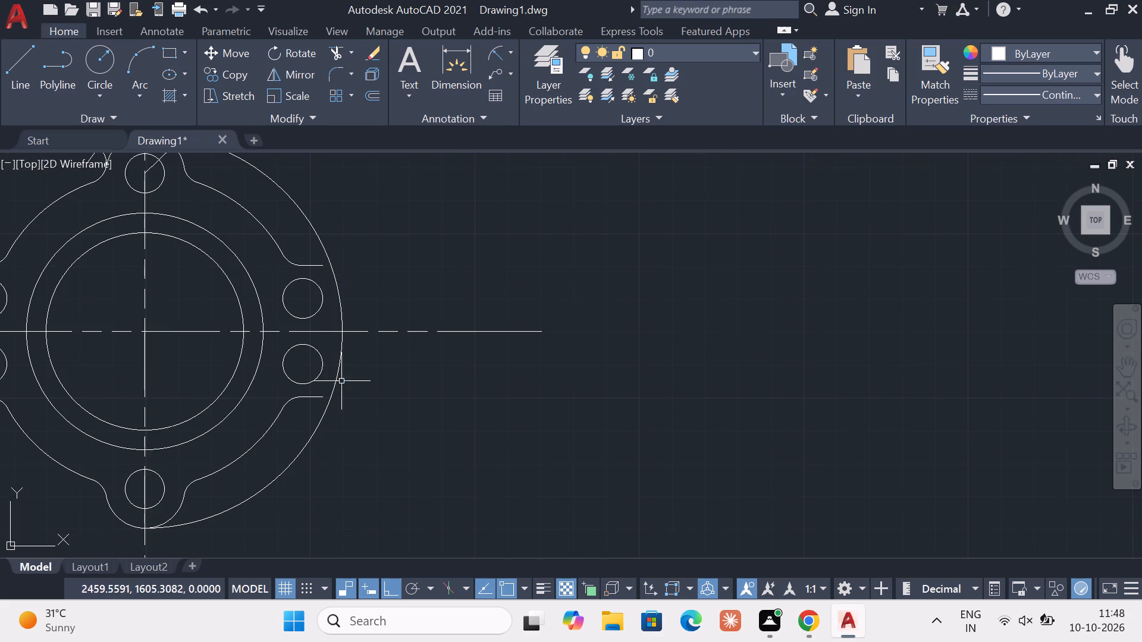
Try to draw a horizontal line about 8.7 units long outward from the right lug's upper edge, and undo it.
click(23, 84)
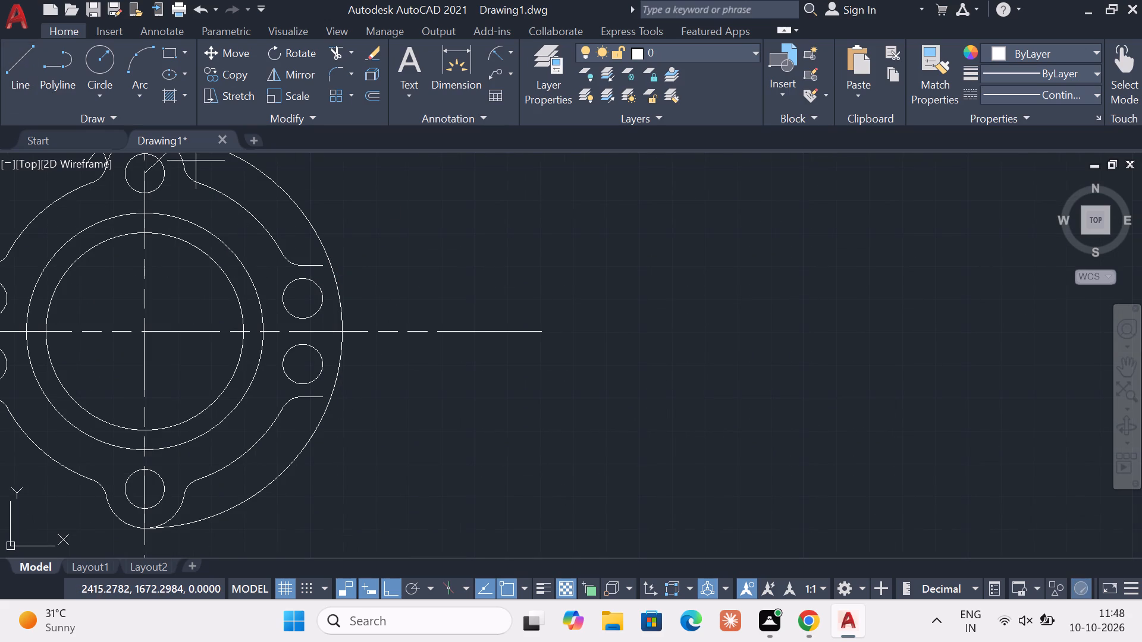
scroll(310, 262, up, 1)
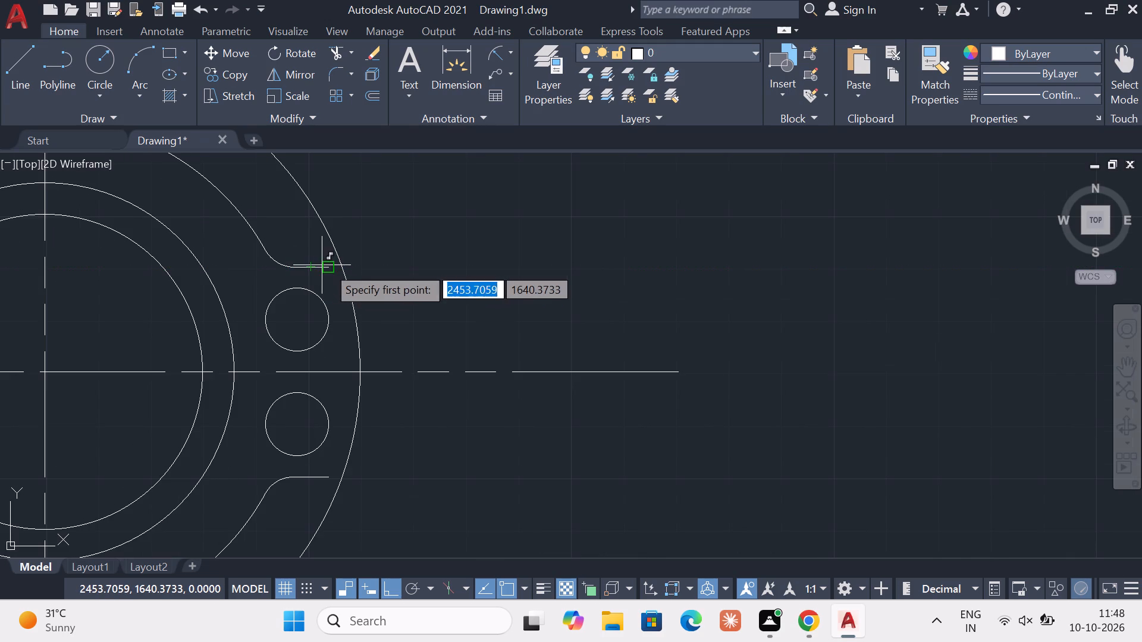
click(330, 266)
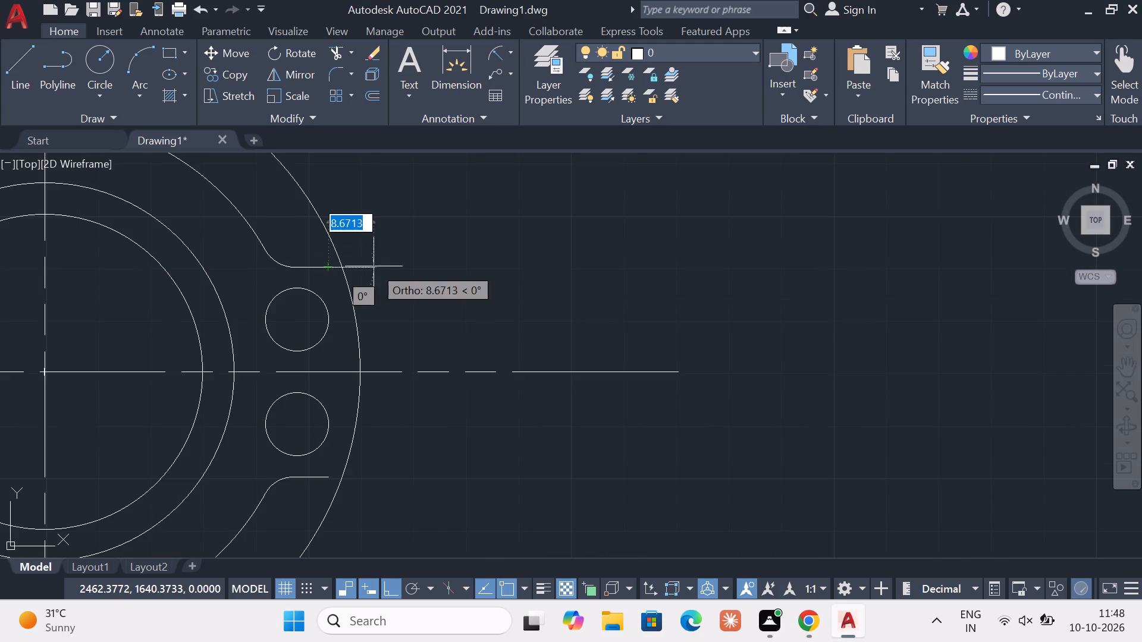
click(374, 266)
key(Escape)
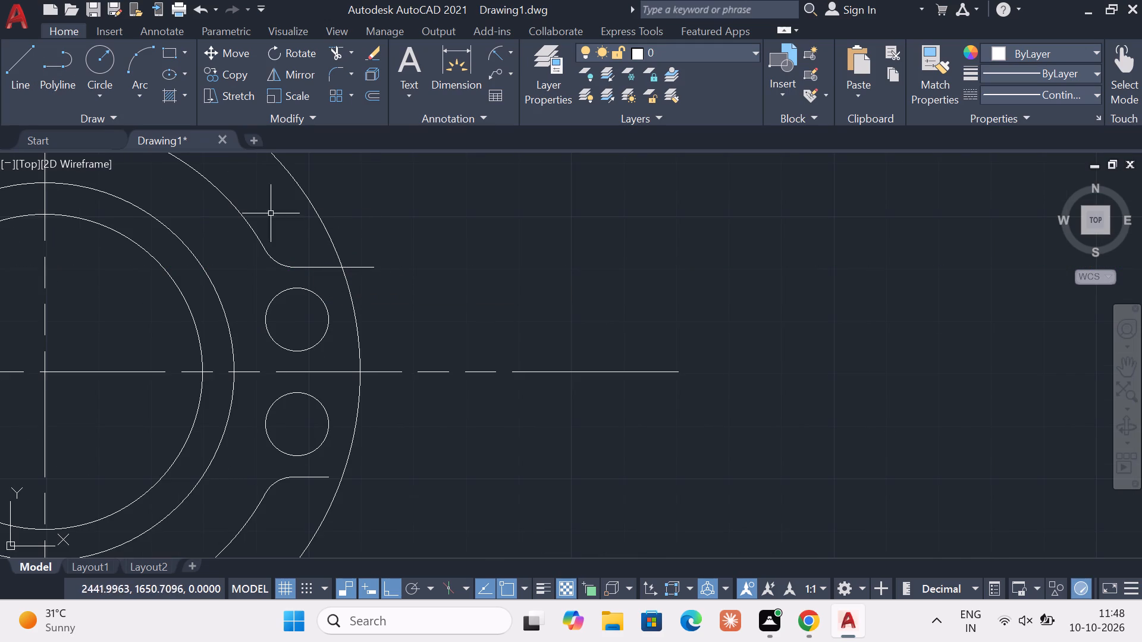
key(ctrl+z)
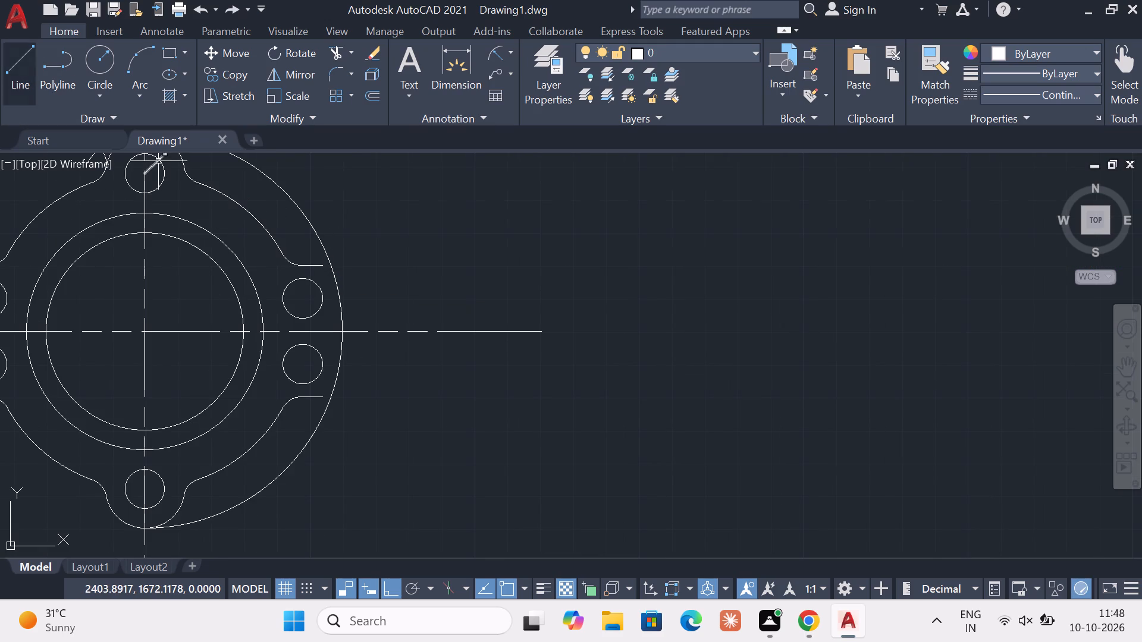
Draw a horizontal line from the outer end of the right lug's upper edge, extending outward past the large circle.
click(29, 71)
scroll(319, 231, up, 1)
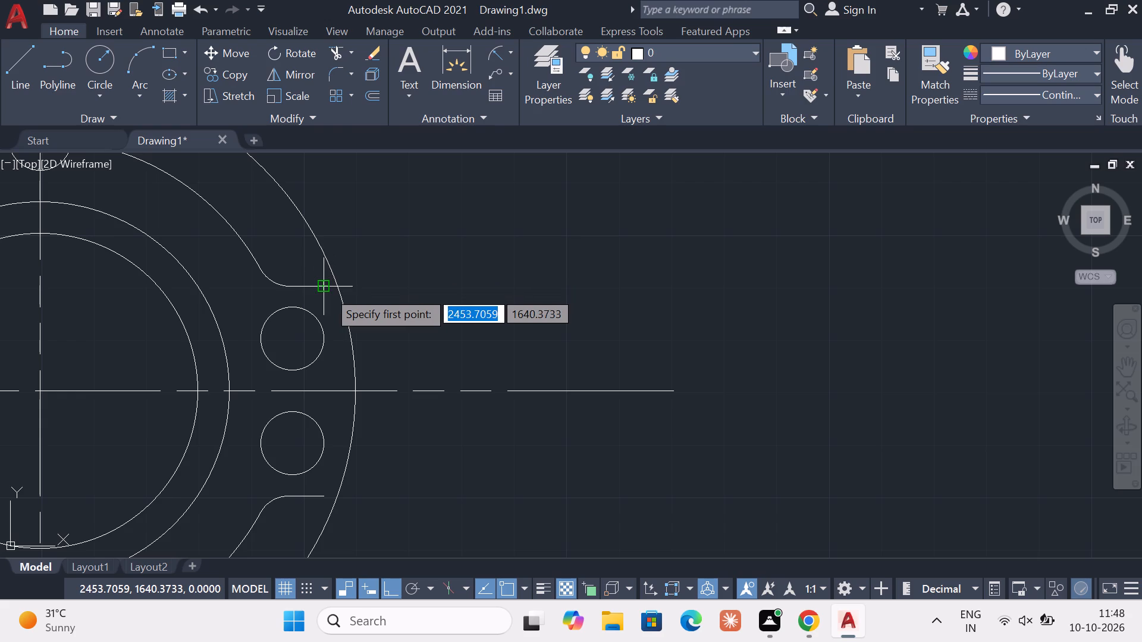
click(327, 290)
click(413, 289)
key(Escape)
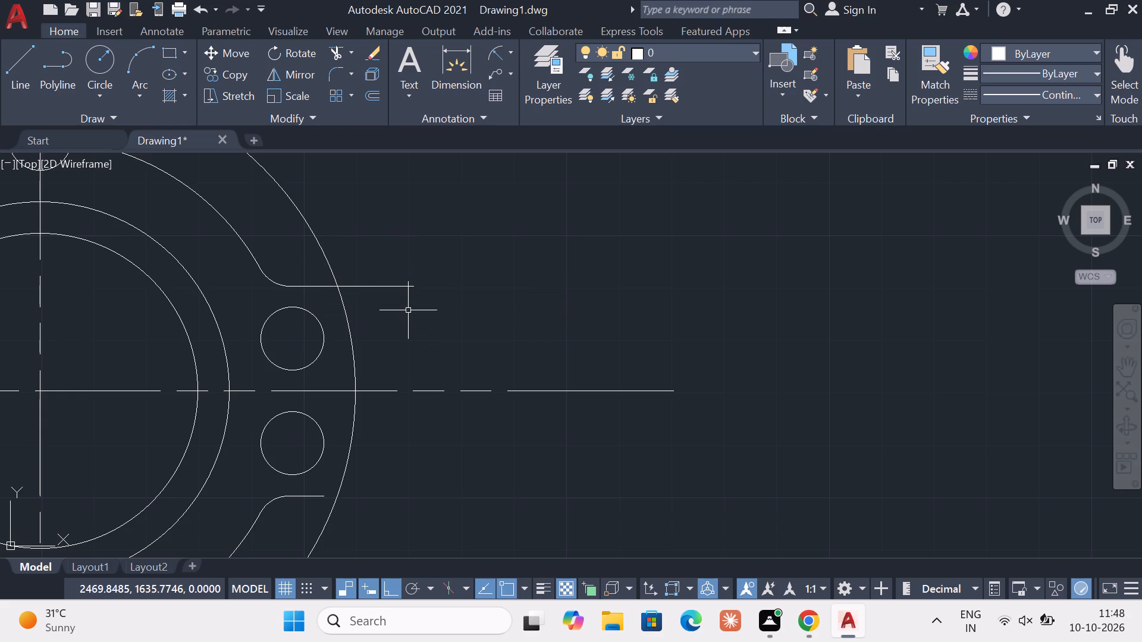
Draw a horizontal line from the outer end of the right lug's lower edge, extending outward past the large circle.
click(26, 70)
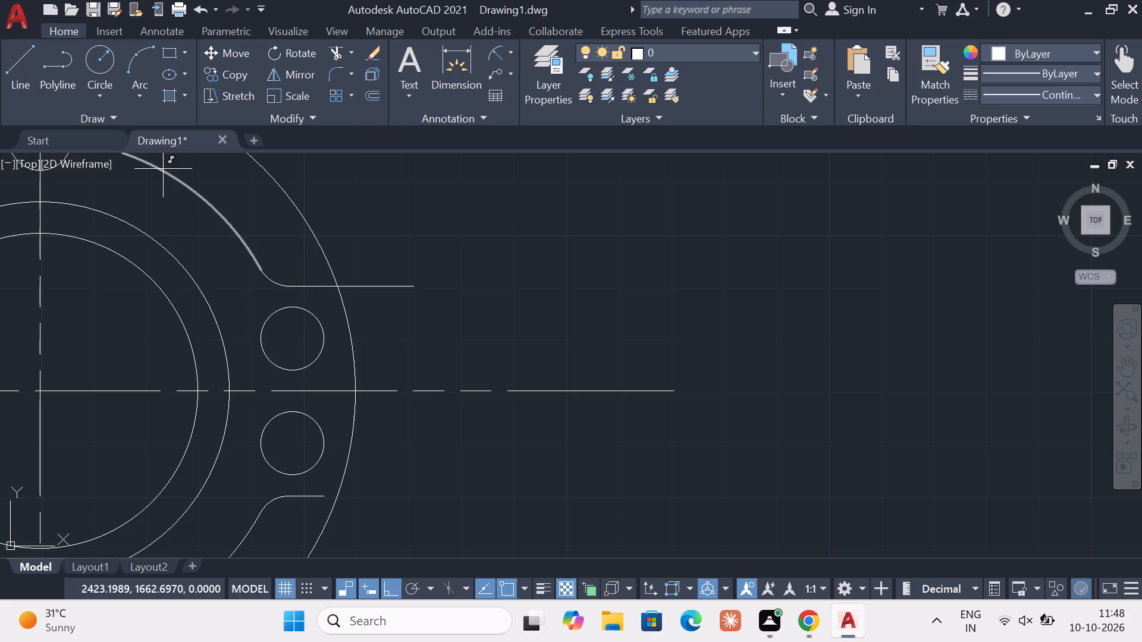
middle_drag(413, 545, 397, 428)
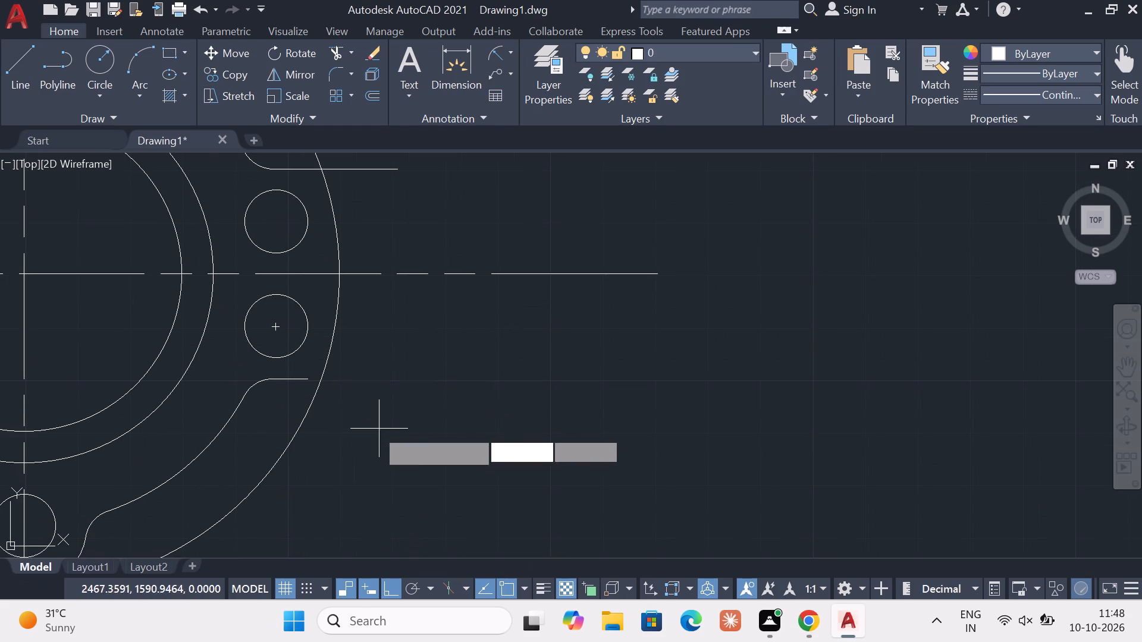
click(303, 378)
click(375, 370)
key(Escape)
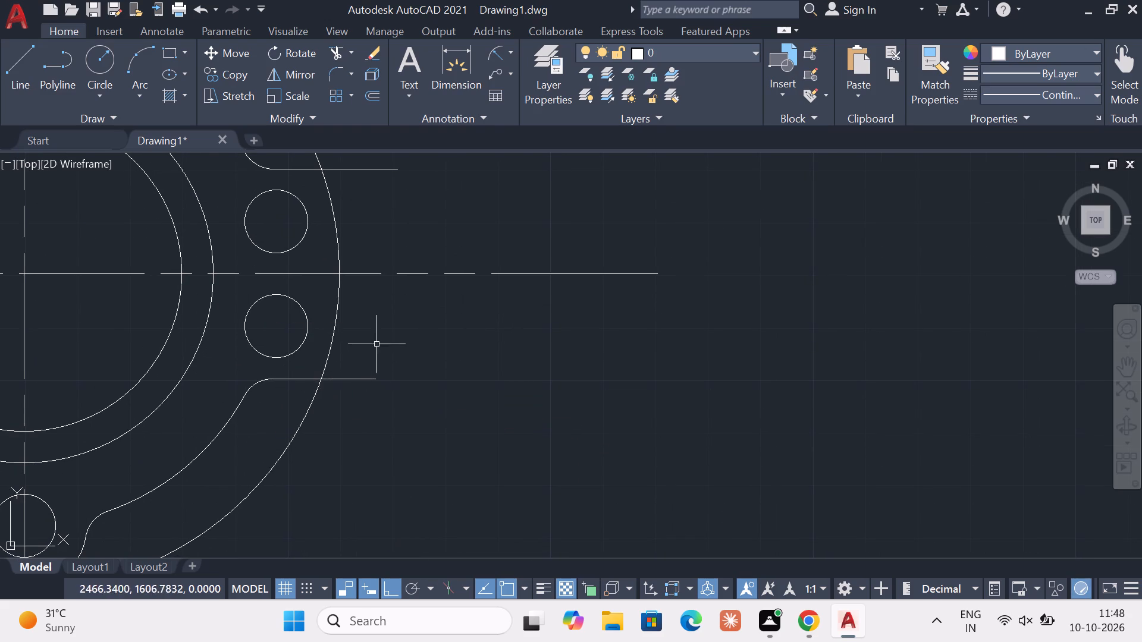
Trim the large circle's remaining portion above the right lug's upper horizontal edge.
scroll(387, 339, down, 1)
middle_drag(395, 331, 410, 416)
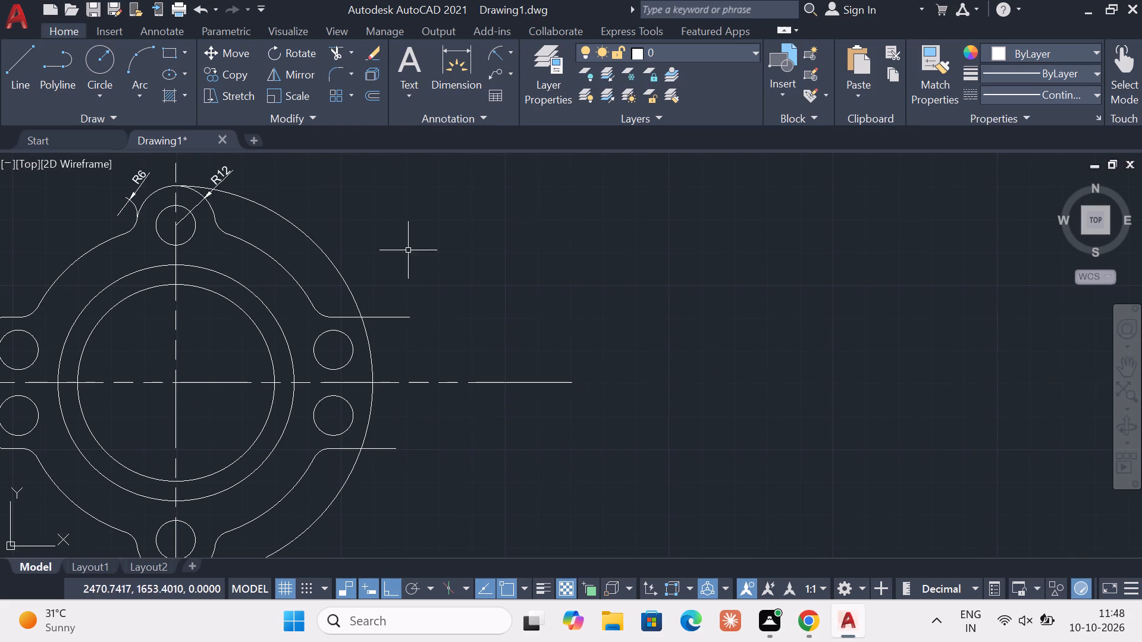
click(335, 45)
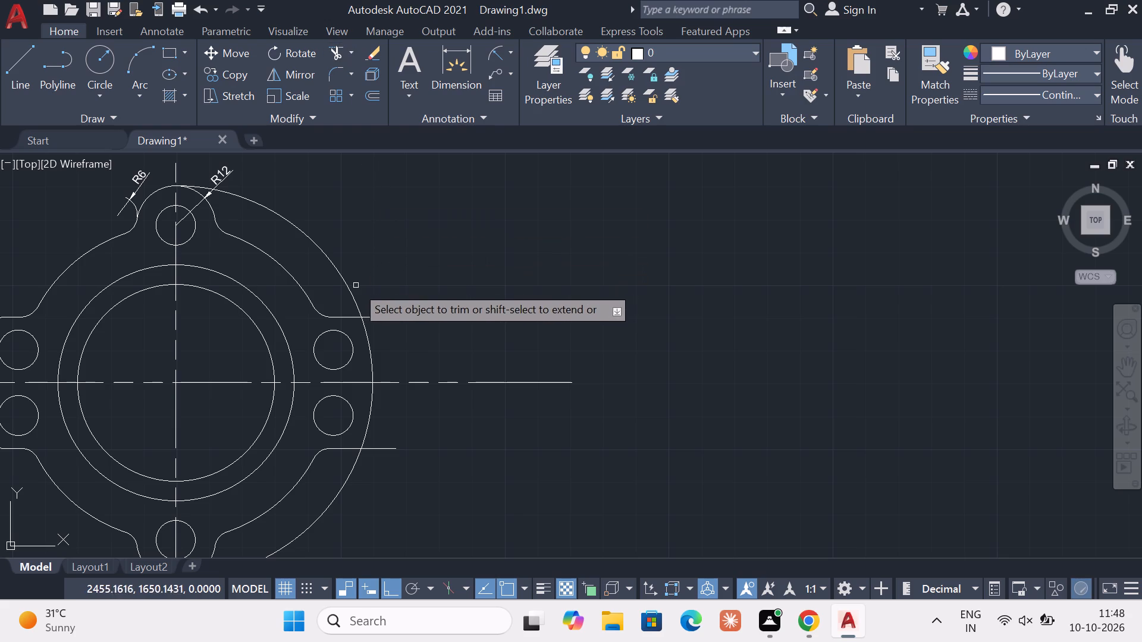
click(350, 289)
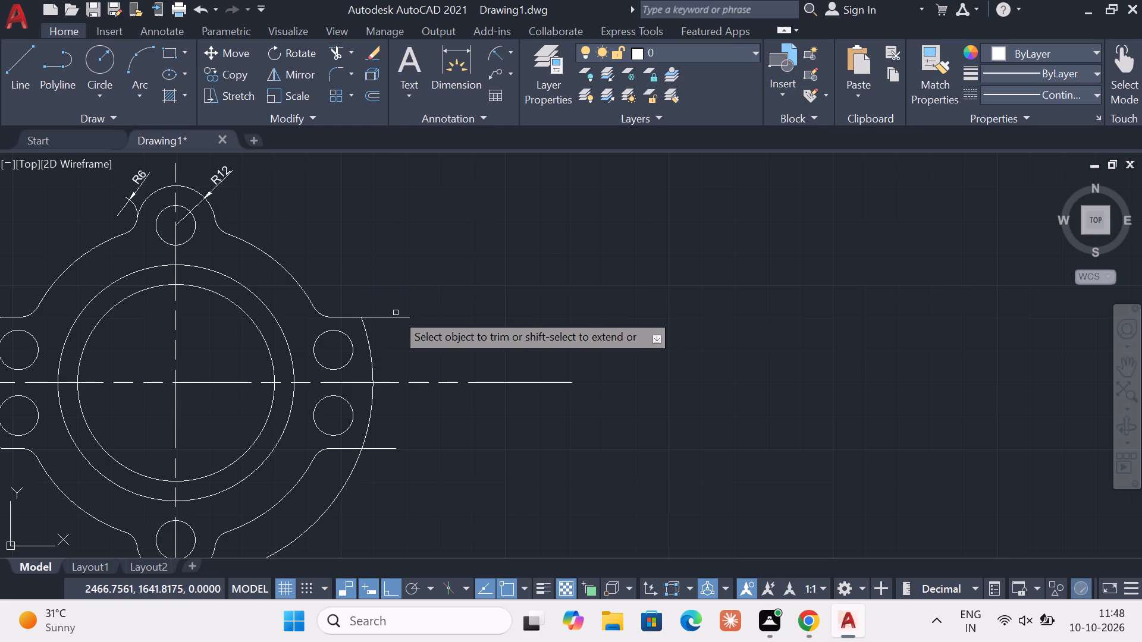
key(Escape)
Trim the overhanging ends of the right lug's upper and lower horizontal lines outside the large arc.
click(341, 45)
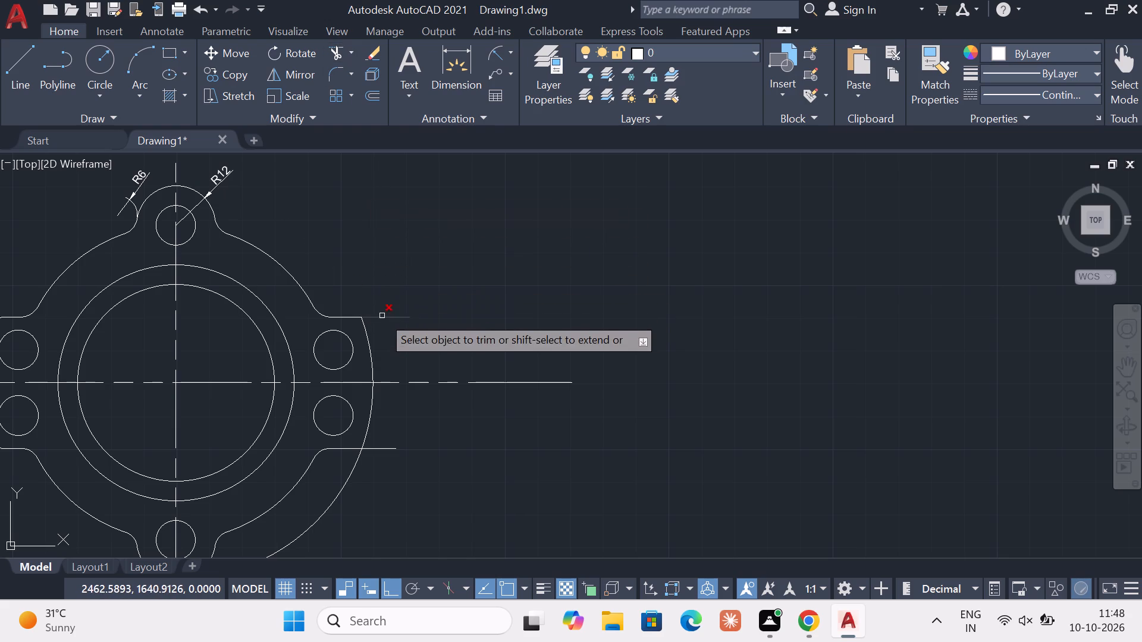
click(382, 316)
key(Escape)
click(335, 56)
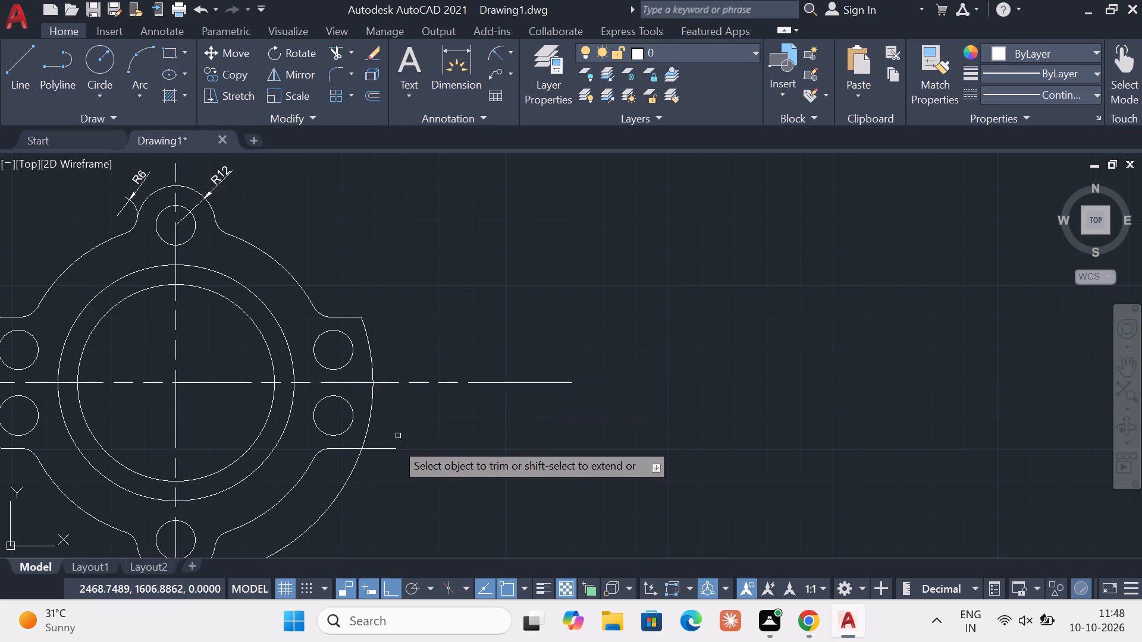
click(383, 451)
key(Escape)
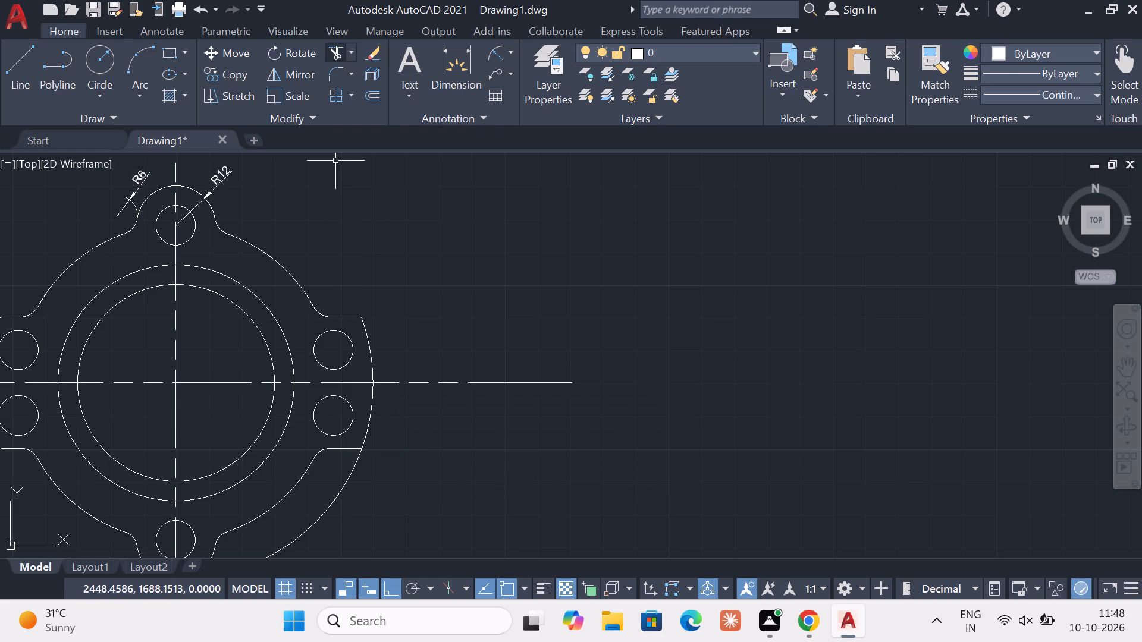
Trim the large circle's remaining portion below the right lug's lower horizontal edge.
click(338, 53)
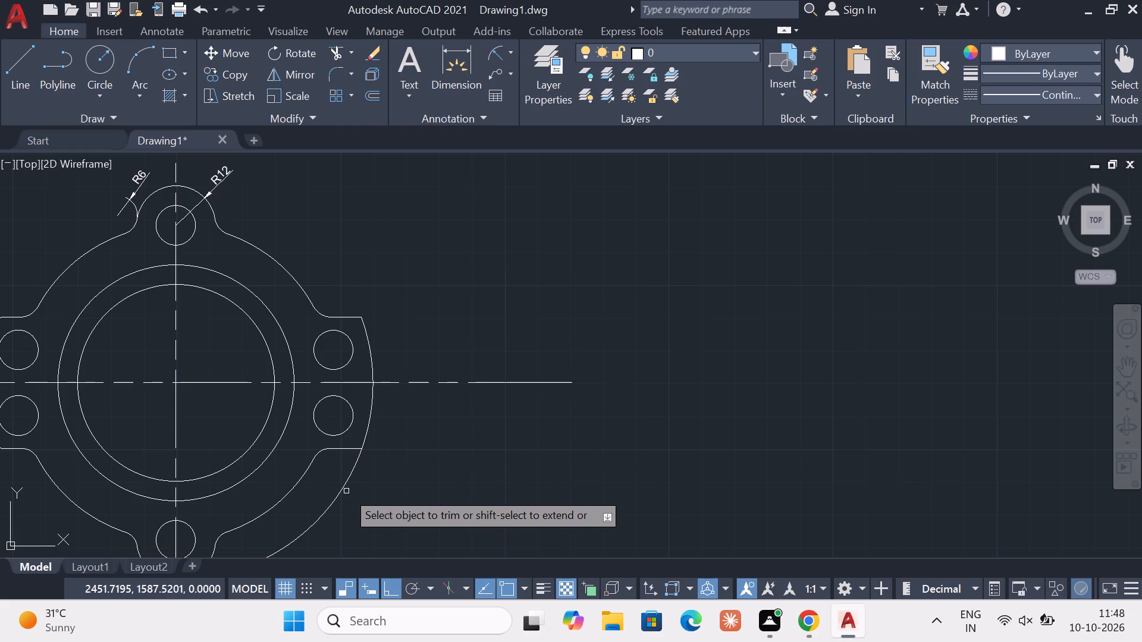
click(346, 487)
key(Escape)
key(Escape)
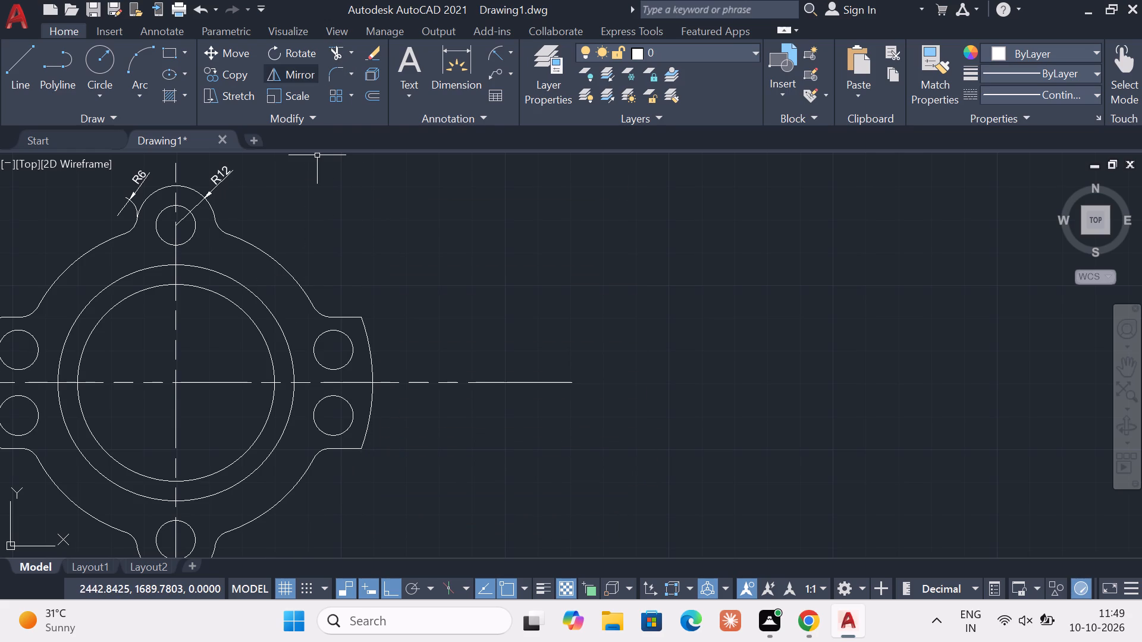
Fillet the right lug's upper outer corner between its horizontal edge and the large arc with radius 6.
click(331, 67)
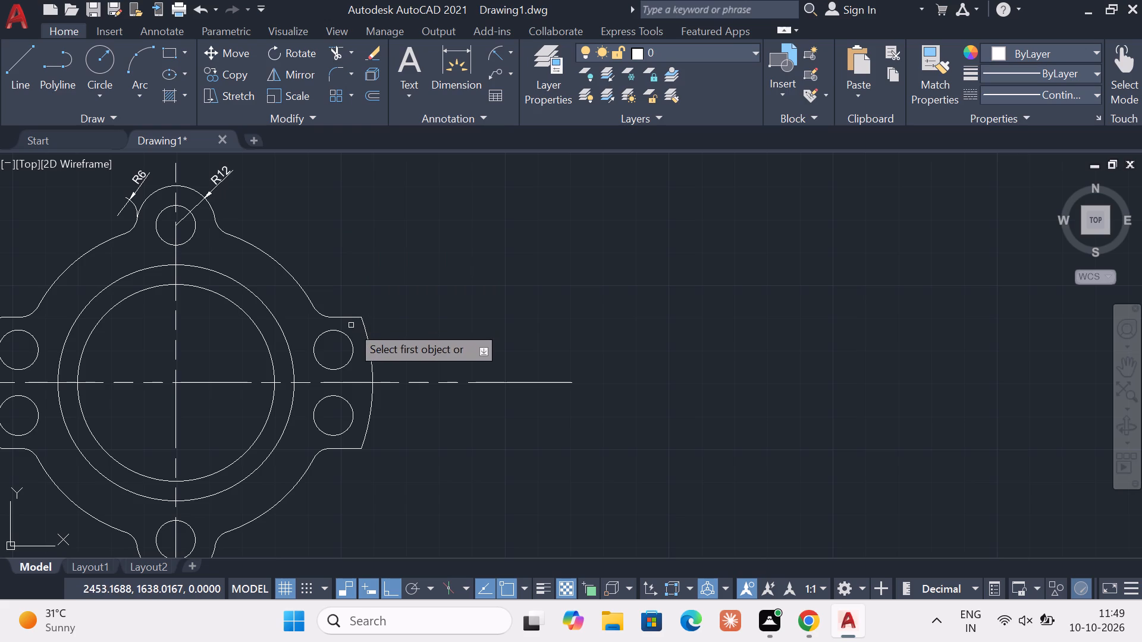
key(r)
key(Return)
key(6)
key(Return)
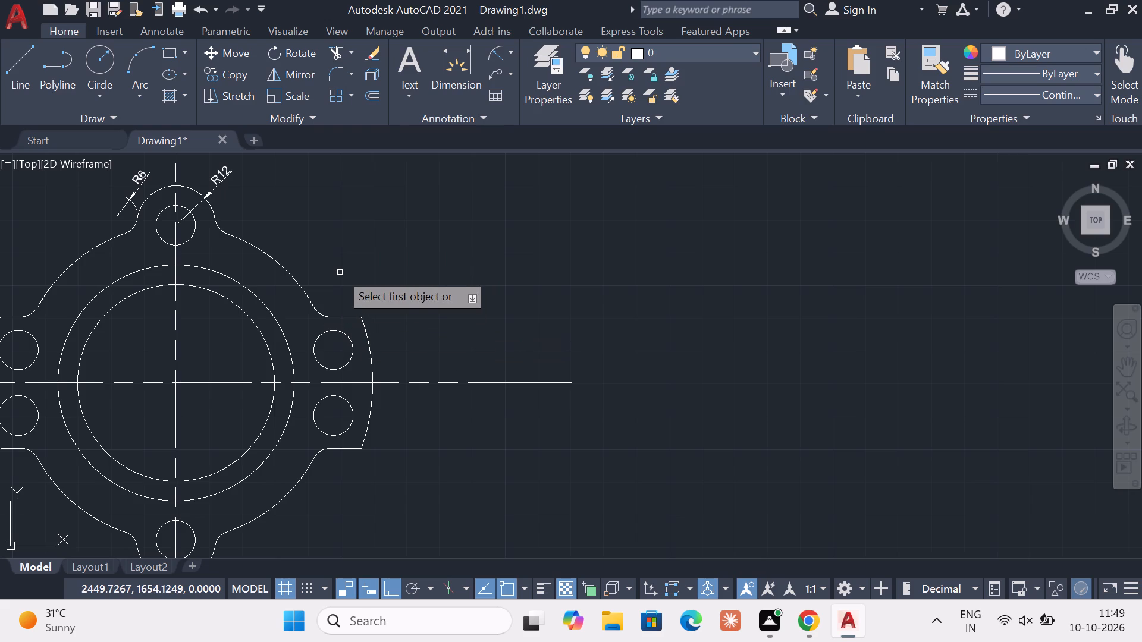
scroll(352, 316, up, 2)
click(349, 321)
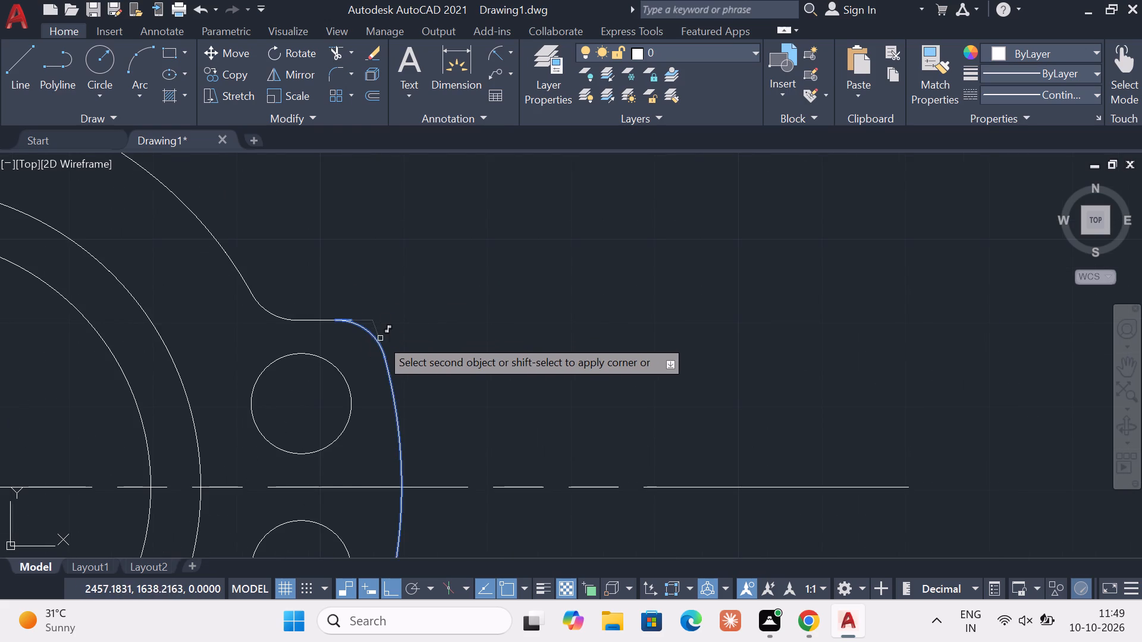
click(379, 342)
key(Escape)
scroll(391, 363, down, 3)
middle_drag(415, 387, 413, 326)
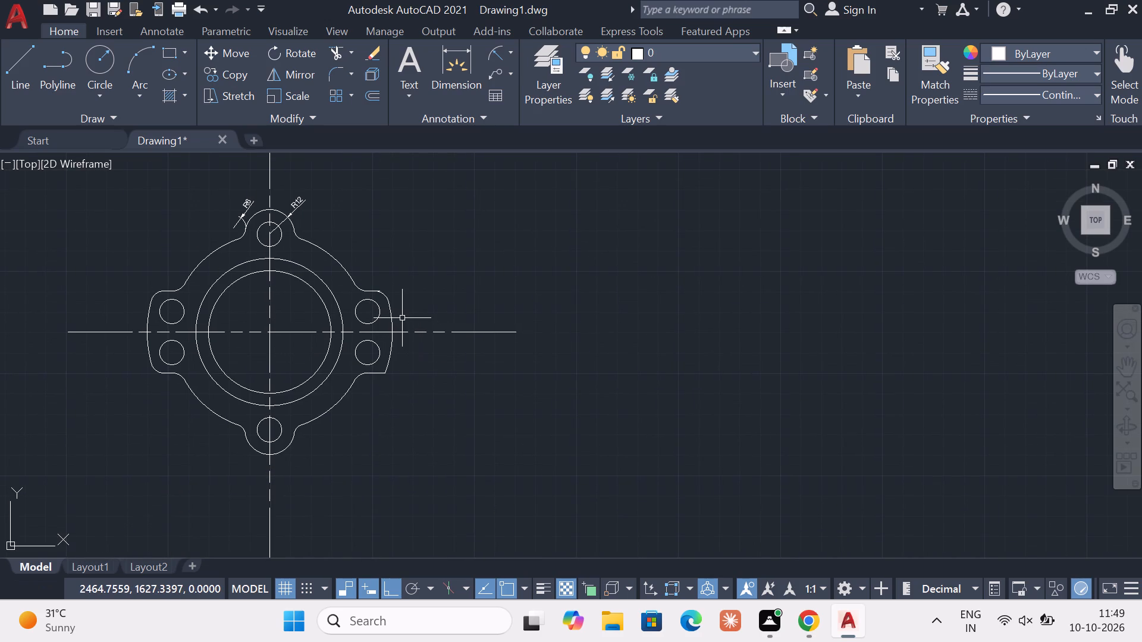
Undo the fillet at the right lug's upper outer corner.
key(ctrl+z)
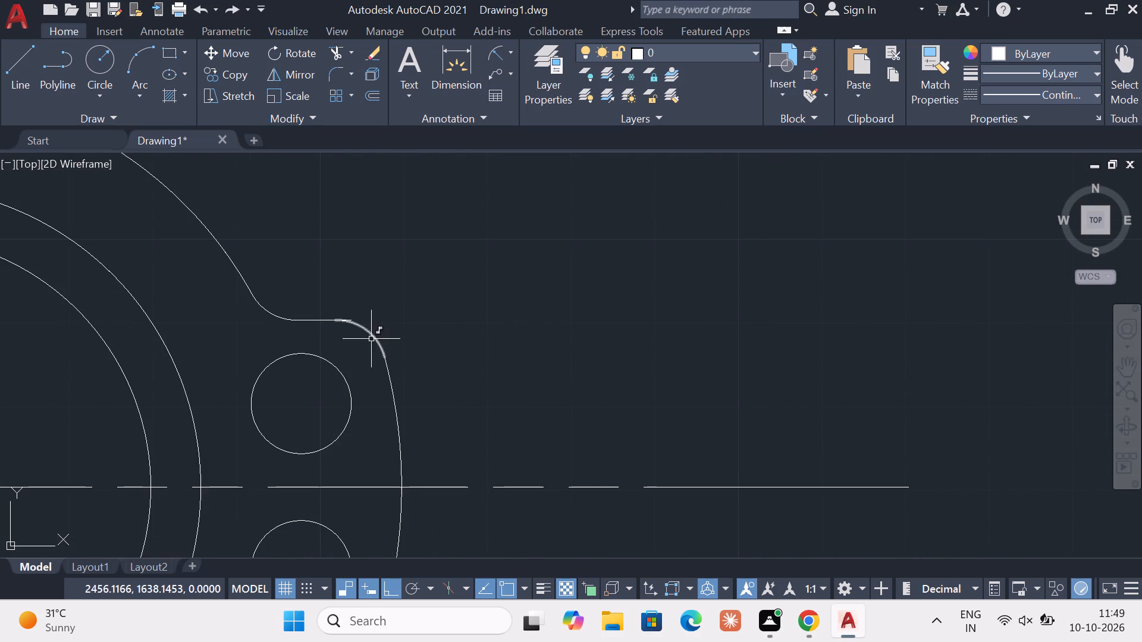
click(338, 75)
scroll(368, 320, up, 1)
key(Escape)
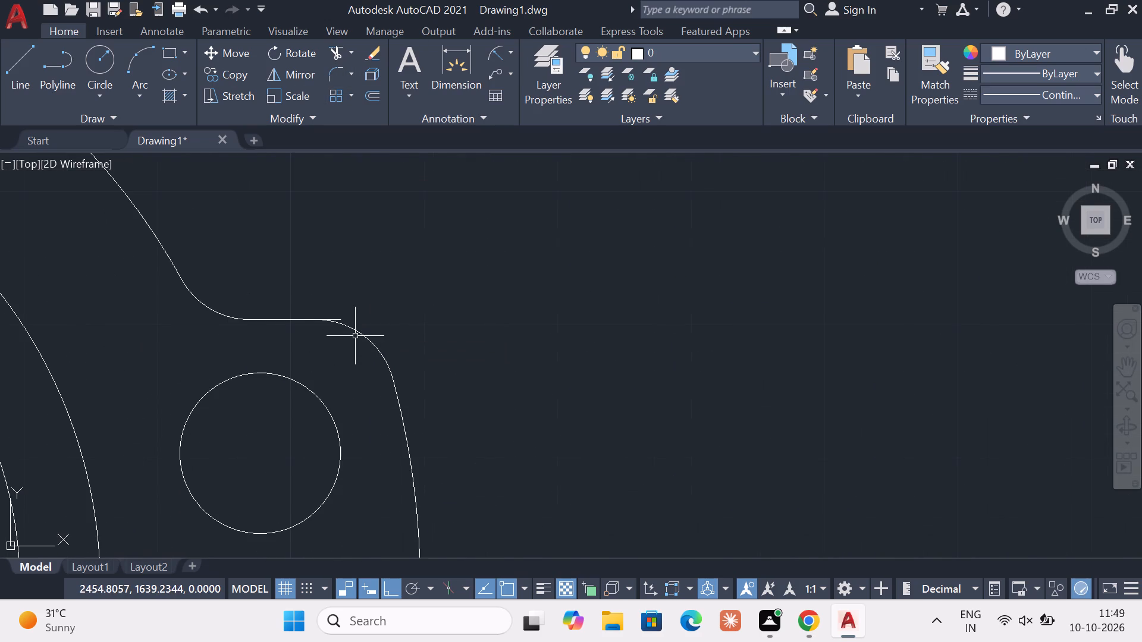
key(ctrl+z)
key(ctrl+z)
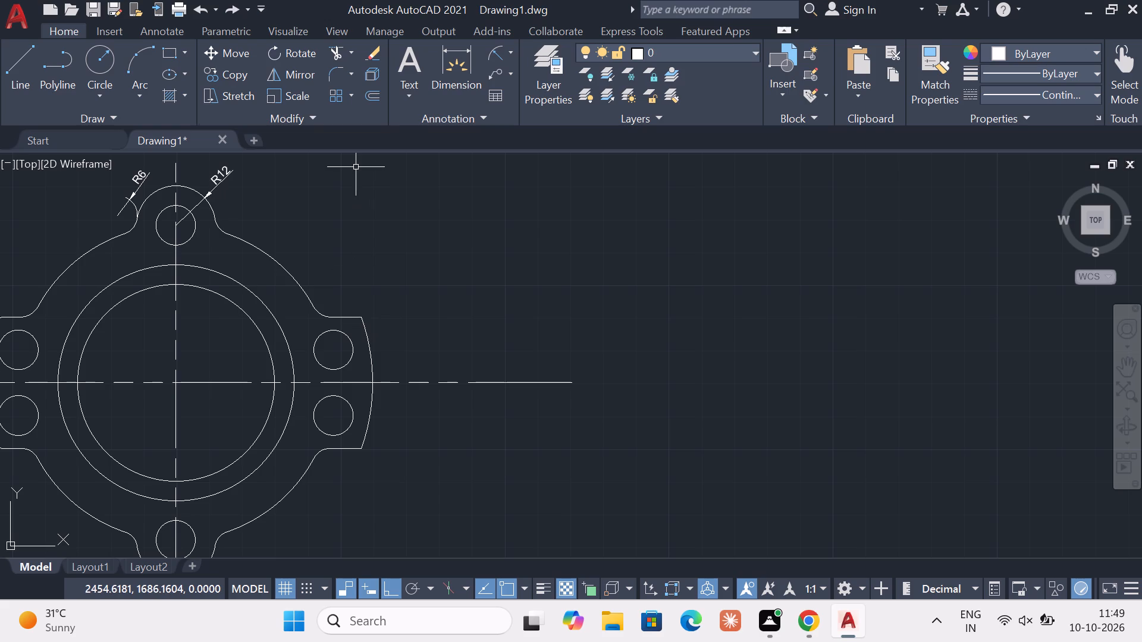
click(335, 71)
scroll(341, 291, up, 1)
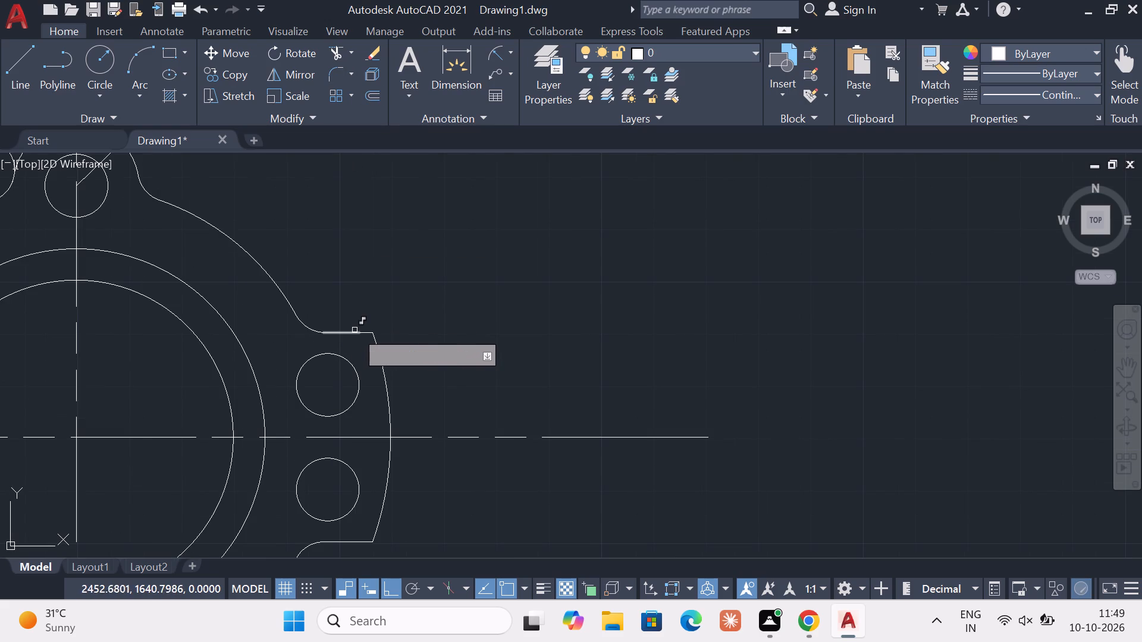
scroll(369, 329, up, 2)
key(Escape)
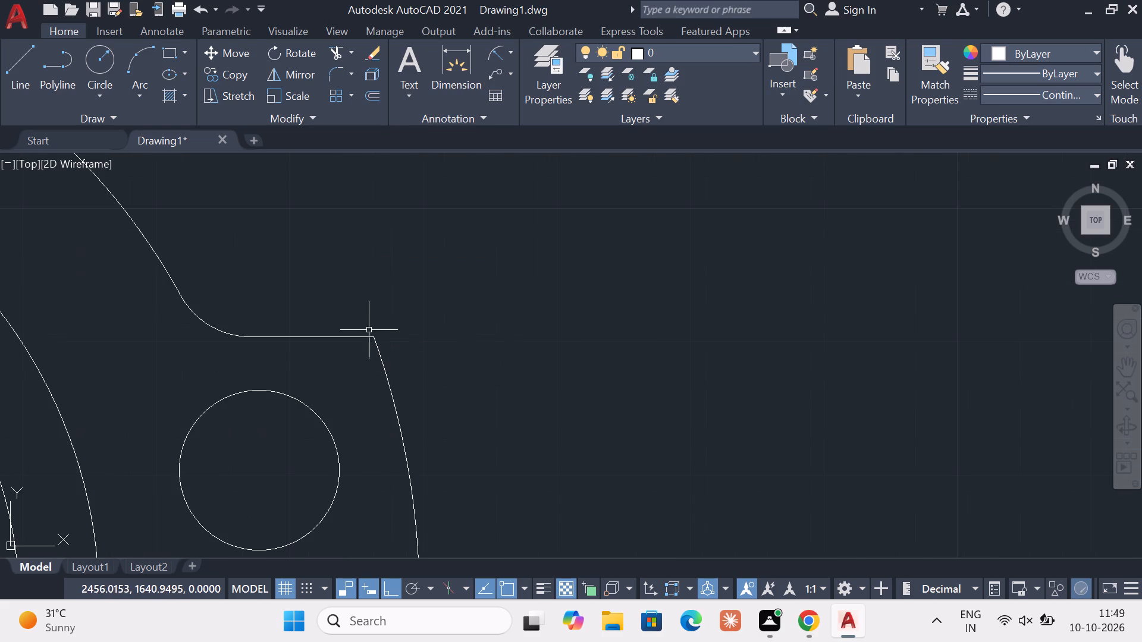
Delete the short leftover line segments at the outer ends of the right lug's upper and lower horizontal edges.
click(363, 337)
key(Delete)
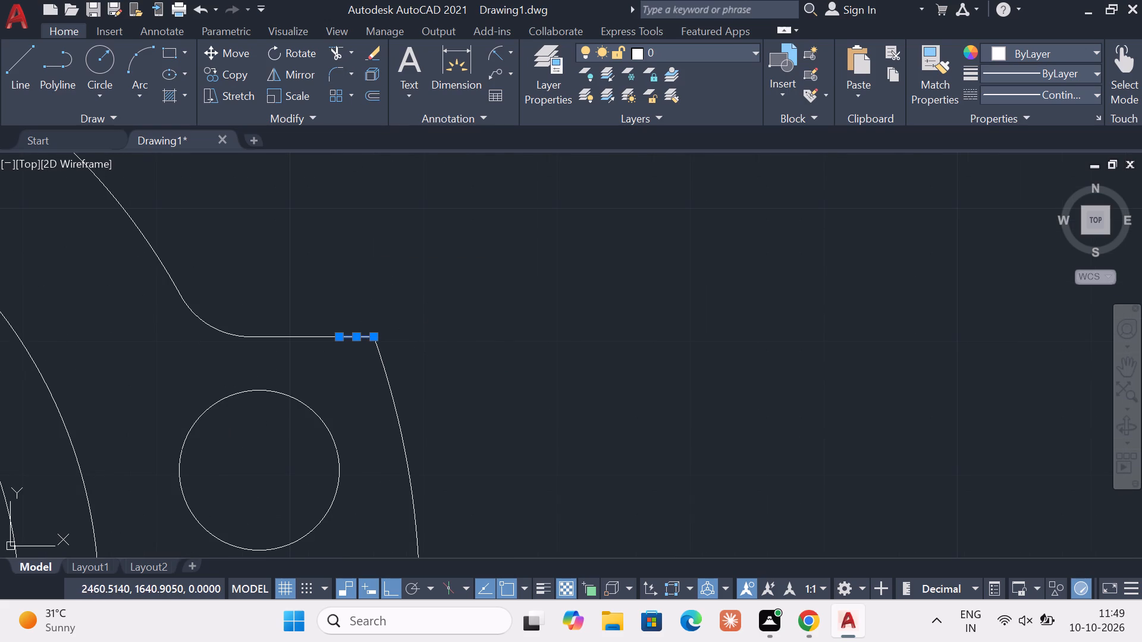
scroll(428, 358, down, 3)
scroll(409, 502, up, 2)
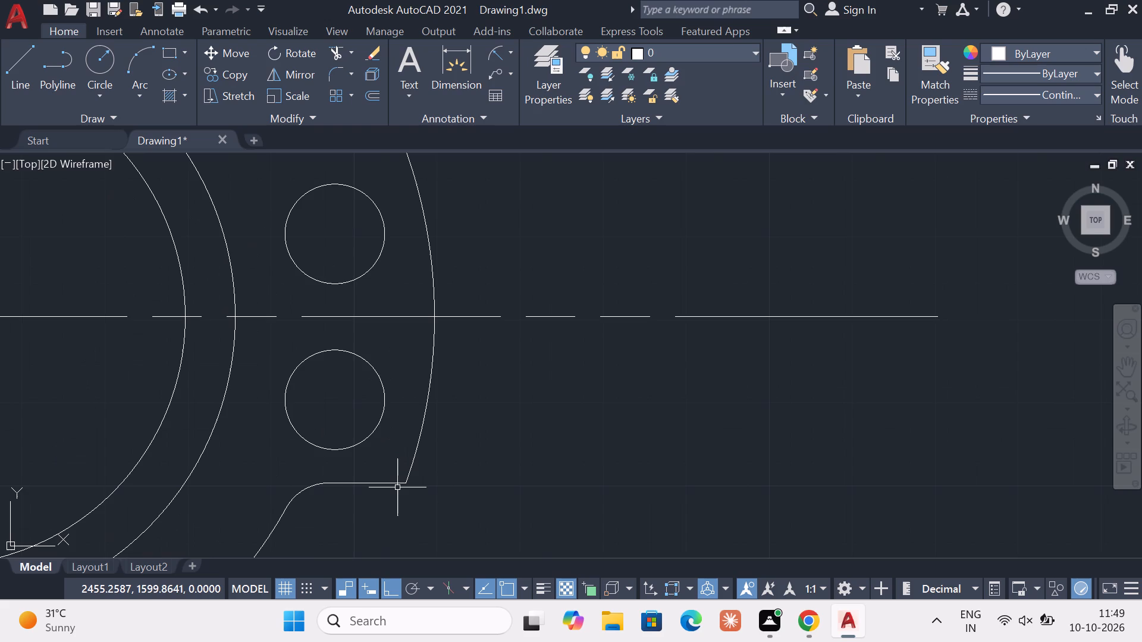
click(397, 484)
key(Delete)
Fillet the right lug's upper outer corner between its horizontal edge and the large outer arc with radius 6.
scroll(401, 409, down, 2)
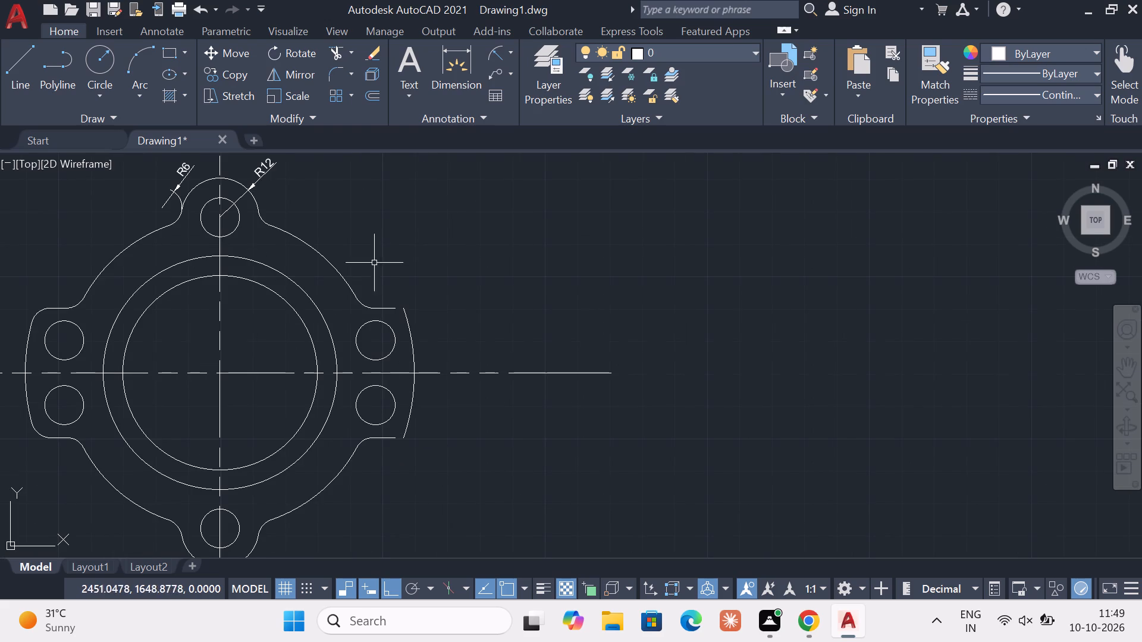
click(332, 71)
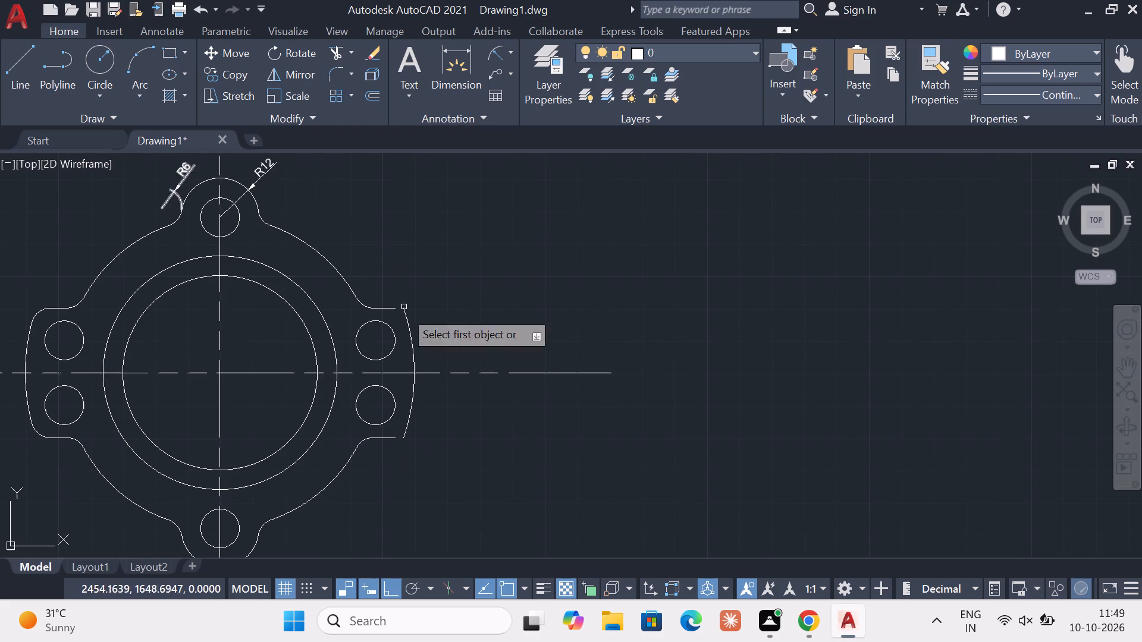
scroll(401, 341, up, 1)
click(378, 288)
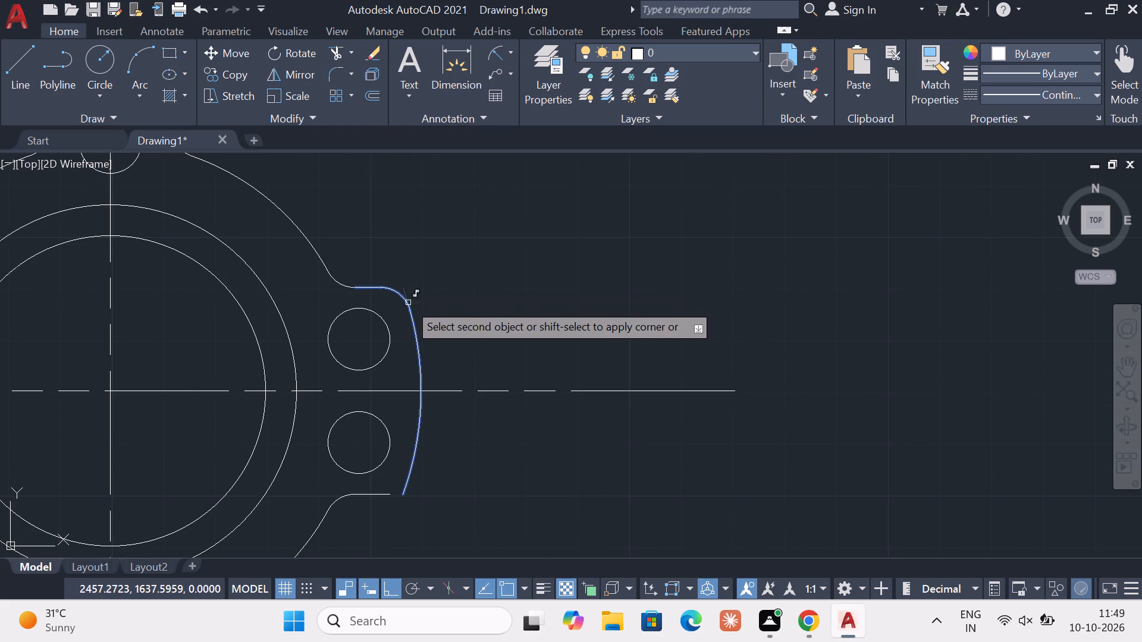
click(408, 304)
key(grave)
scroll(408, 365, down, 2)
key(grave)
key(Escape)
key(Escape)
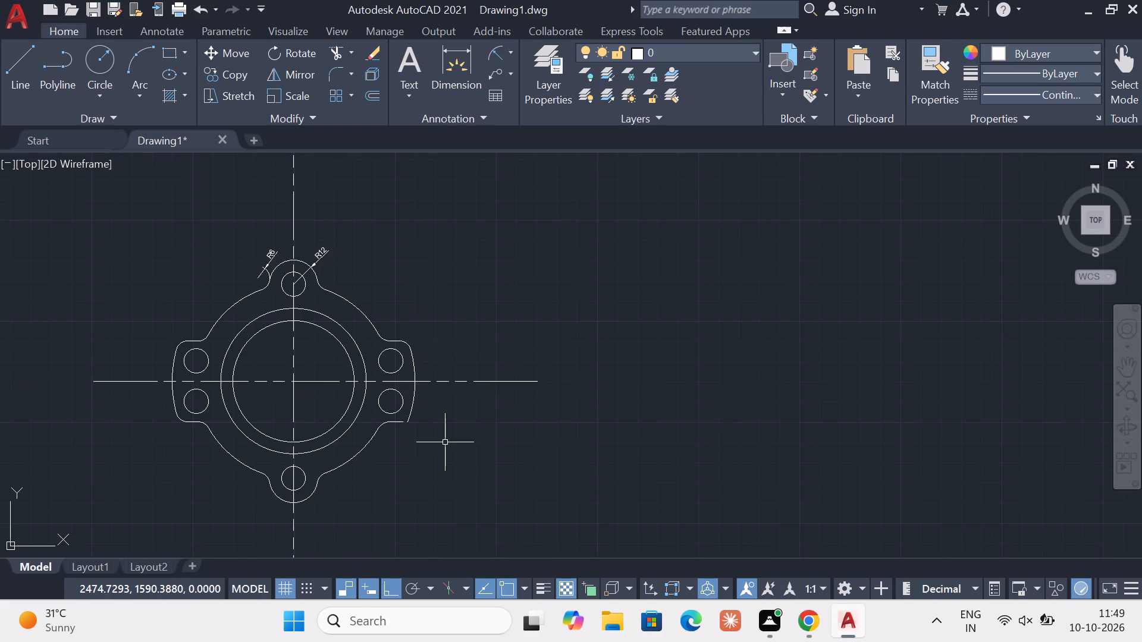
Fillet the right lug's lower outer corner between its horizontal edge and the large outer arc with radius 6.
middle_drag(445, 442, 453, 363)
scroll(431, 355, up, 2)
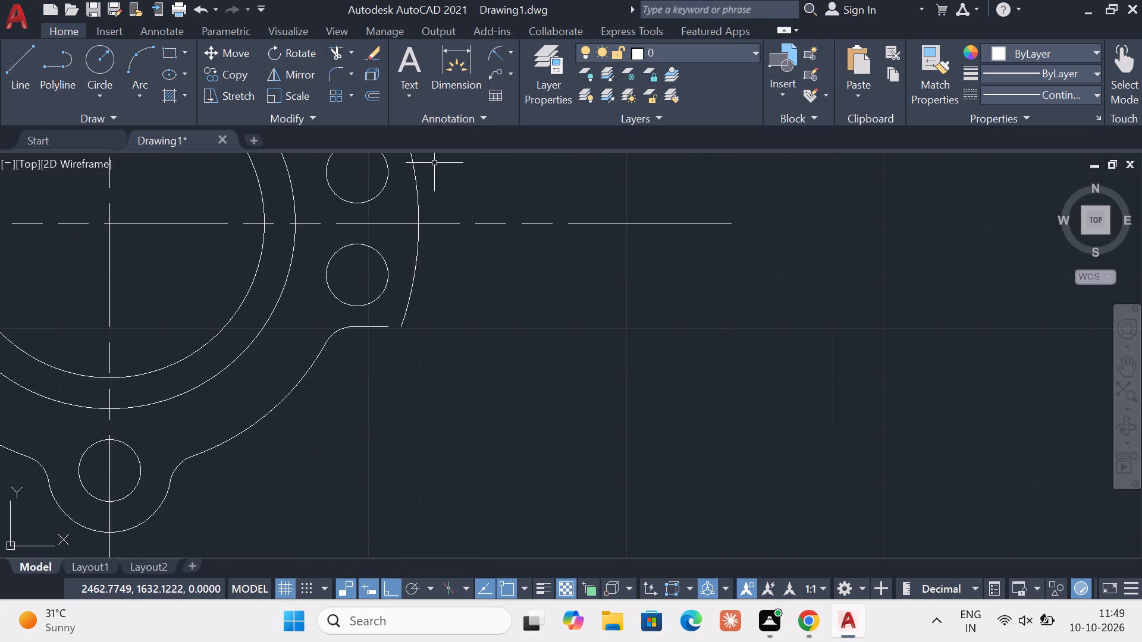
click(332, 71)
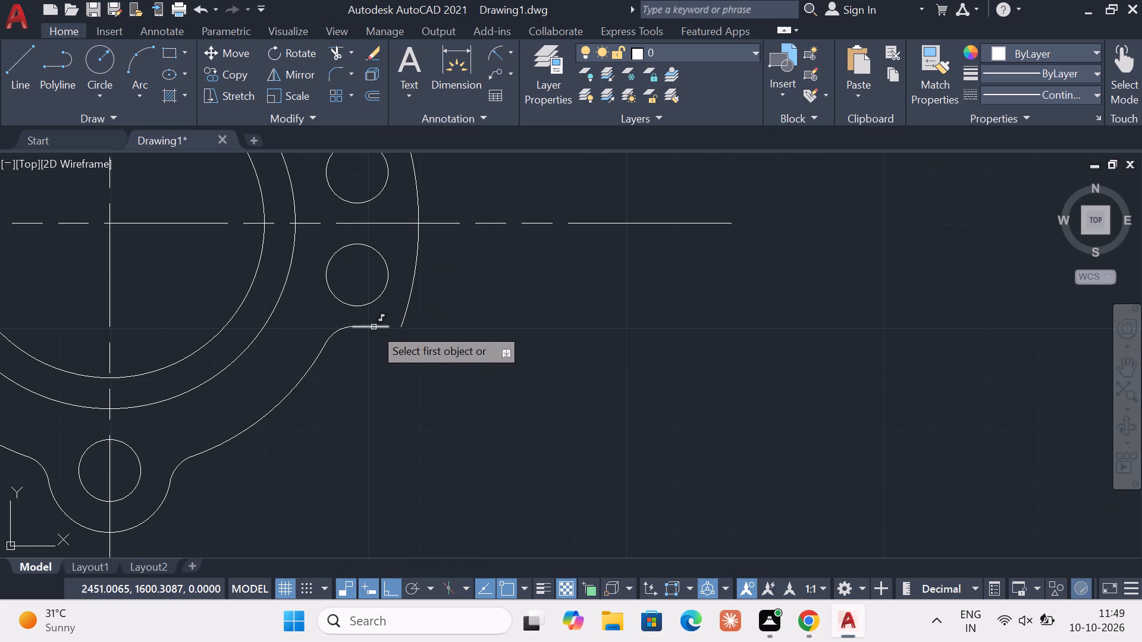
click(374, 327)
click(406, 304)
key(Escape)
Add a radius dimension to the right lug's large outer arc, placing its text outside the part above the horizontal centre line.
scroll(413, 310, down, 1)
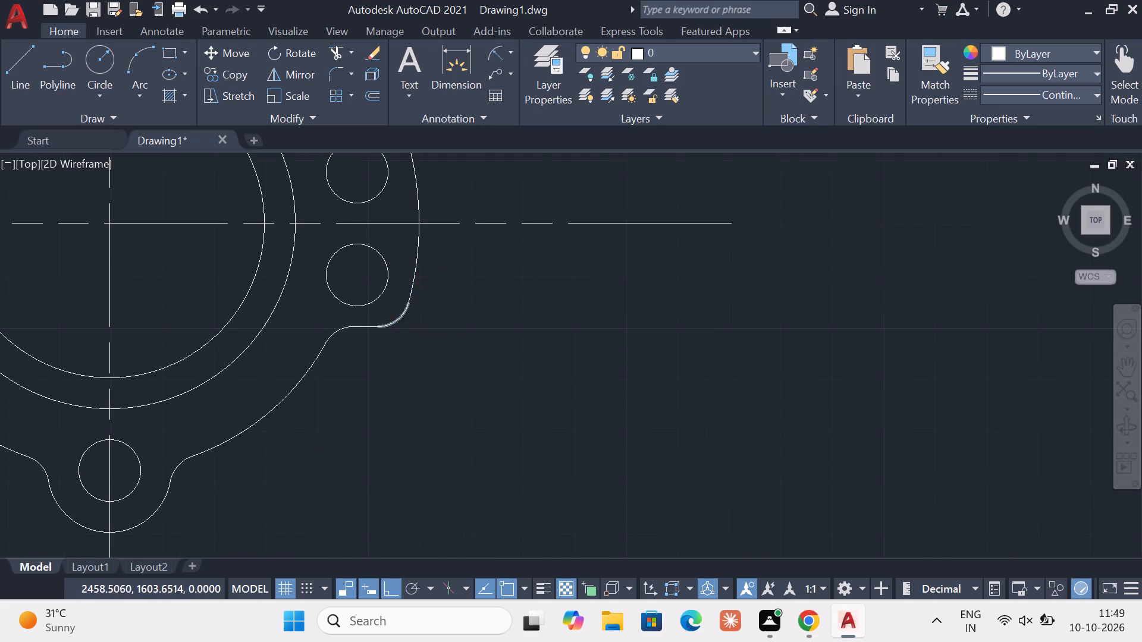
scroll(413, 311, down, 1)
middle_drag(429, 317, 464, 432)
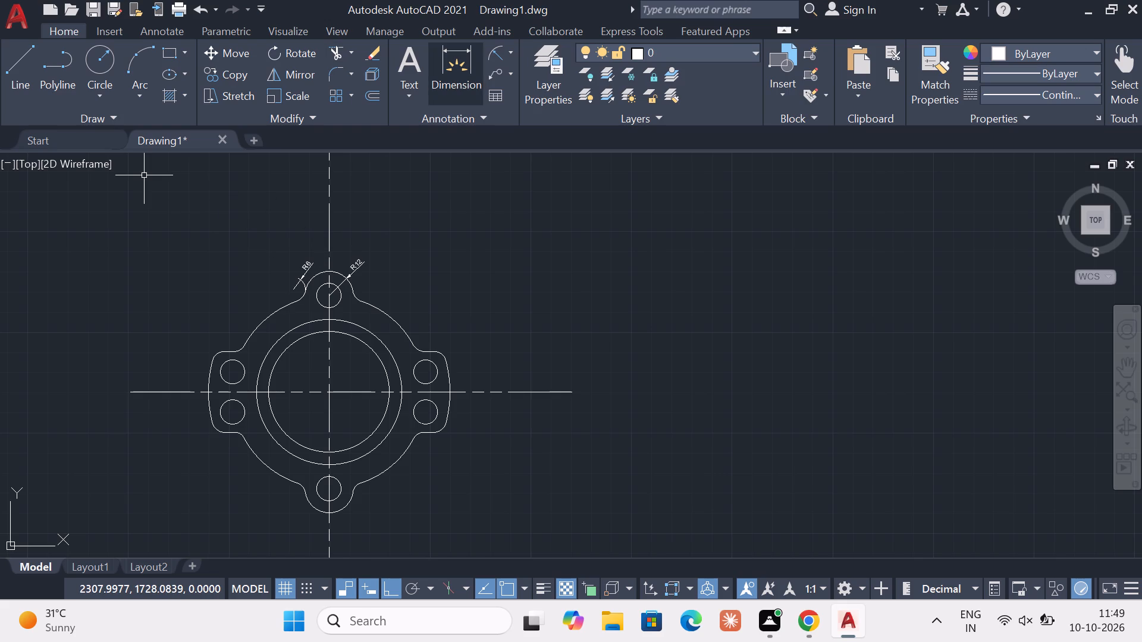
click(513, 44)
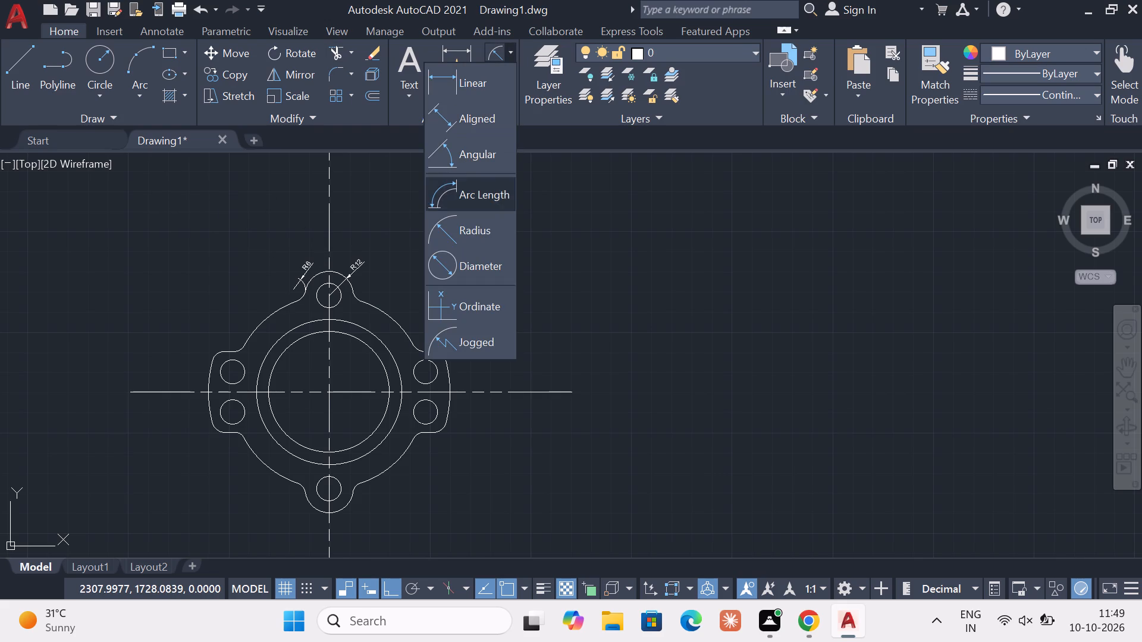
click(482, 239)
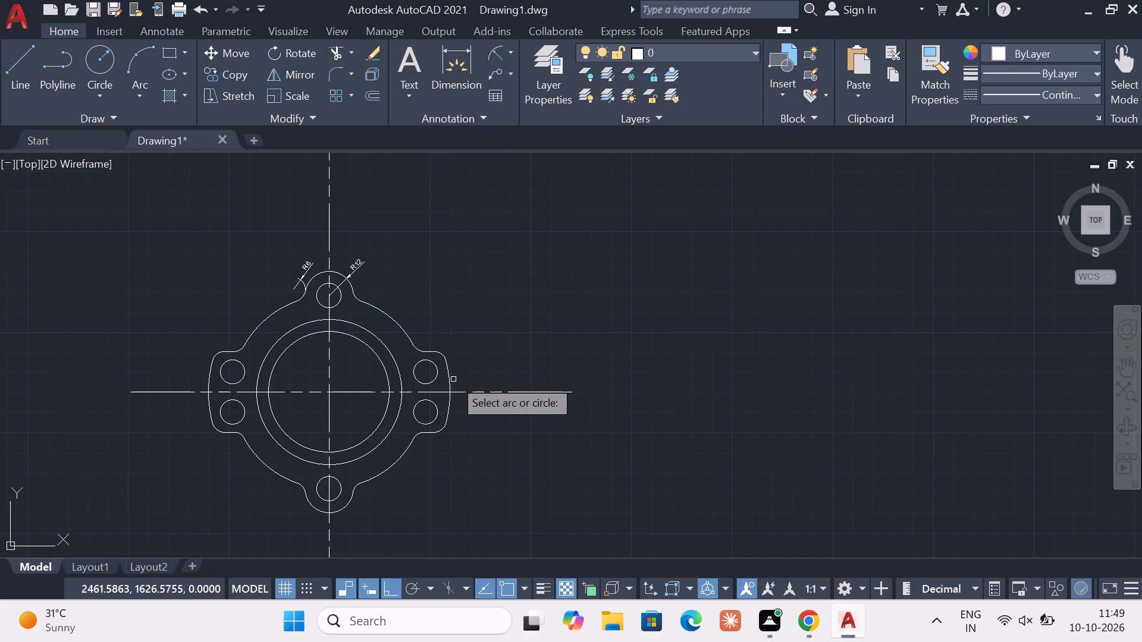
click(449, 377)
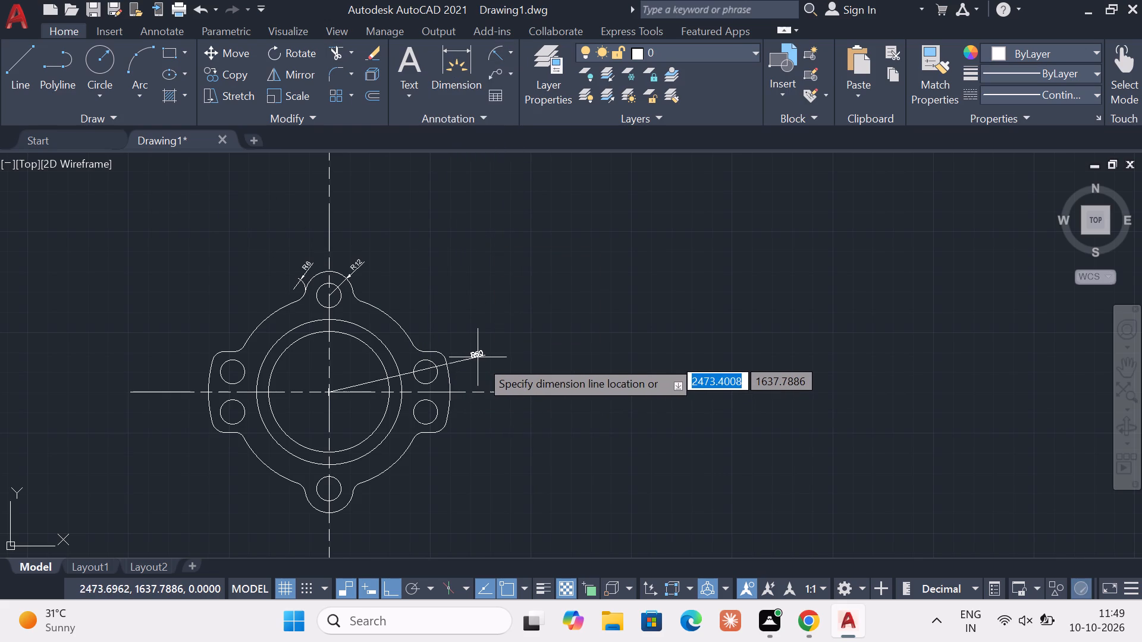
click(483, 361)
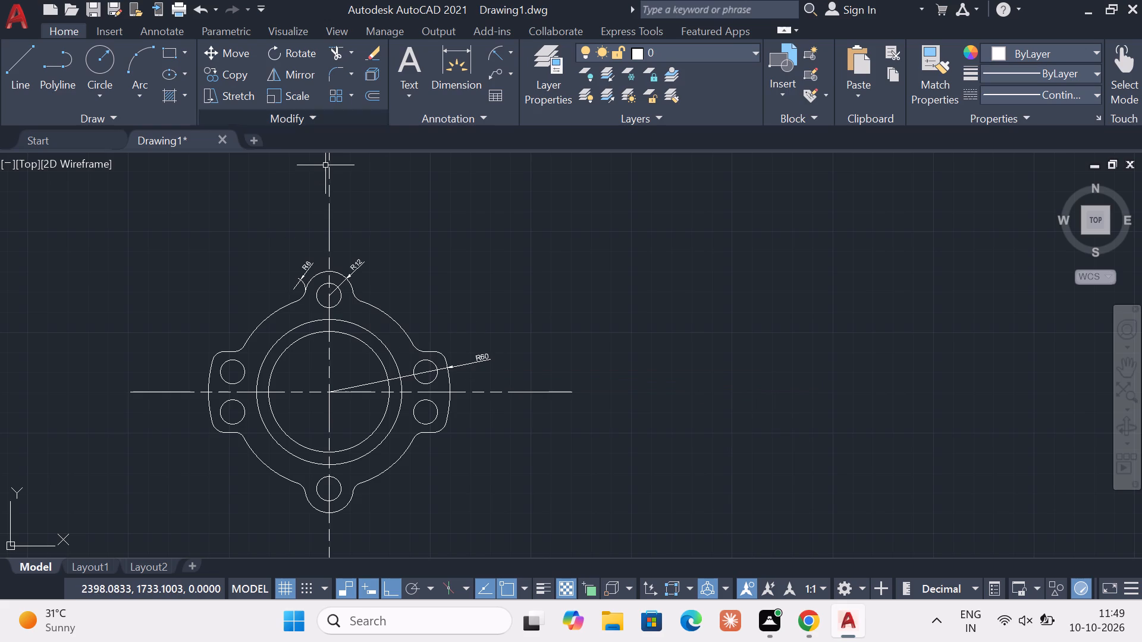
Add a radius dimension to the fillet at the right lug's lower outer corner, placing its text outside the part.
click(507, 52)
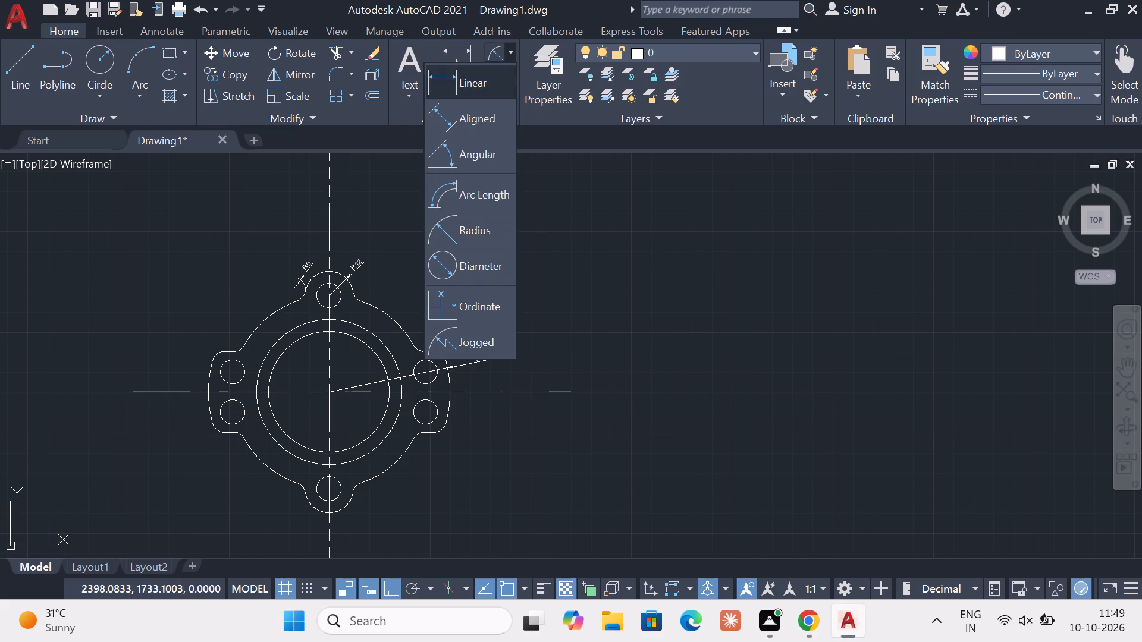
click(480, 233)
scroll(421, 482, up, 2)
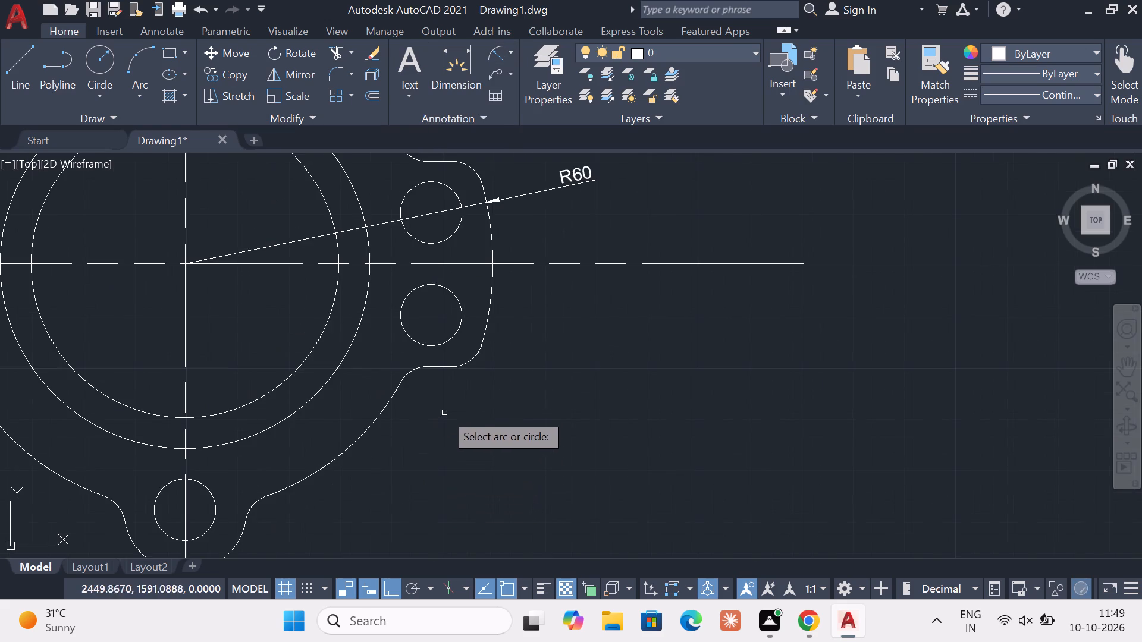
click(473, 358)
click(513, 416)
Add a diameter dimension to the bottom lug's hole, placing its text below and to the right of the lug.
scroll(502, 373, down, 2)
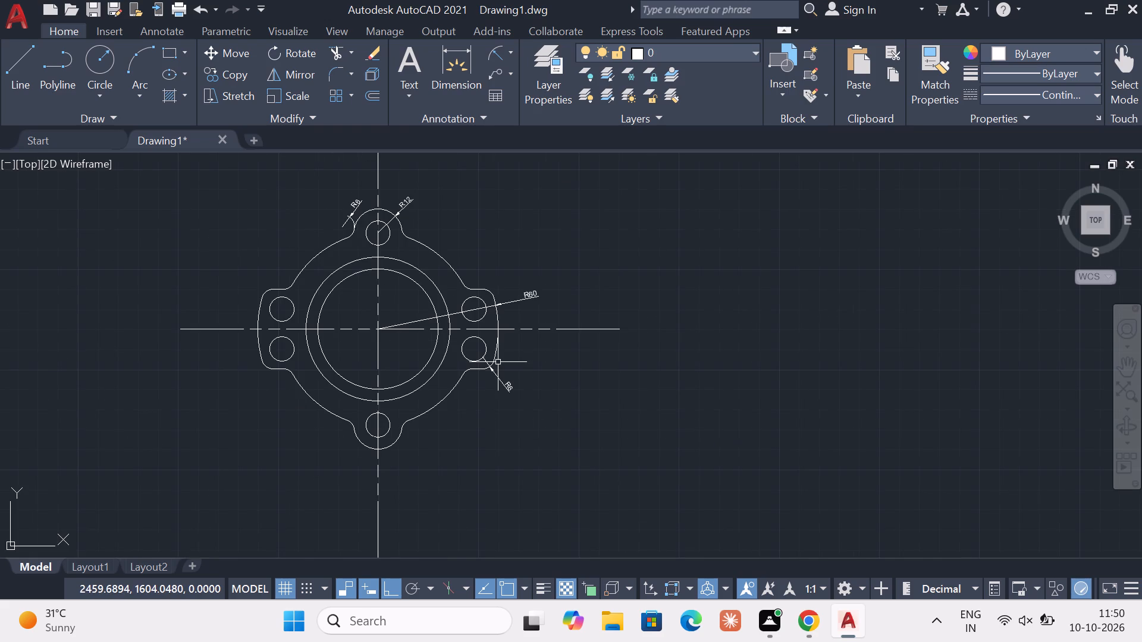
click(508, 52)
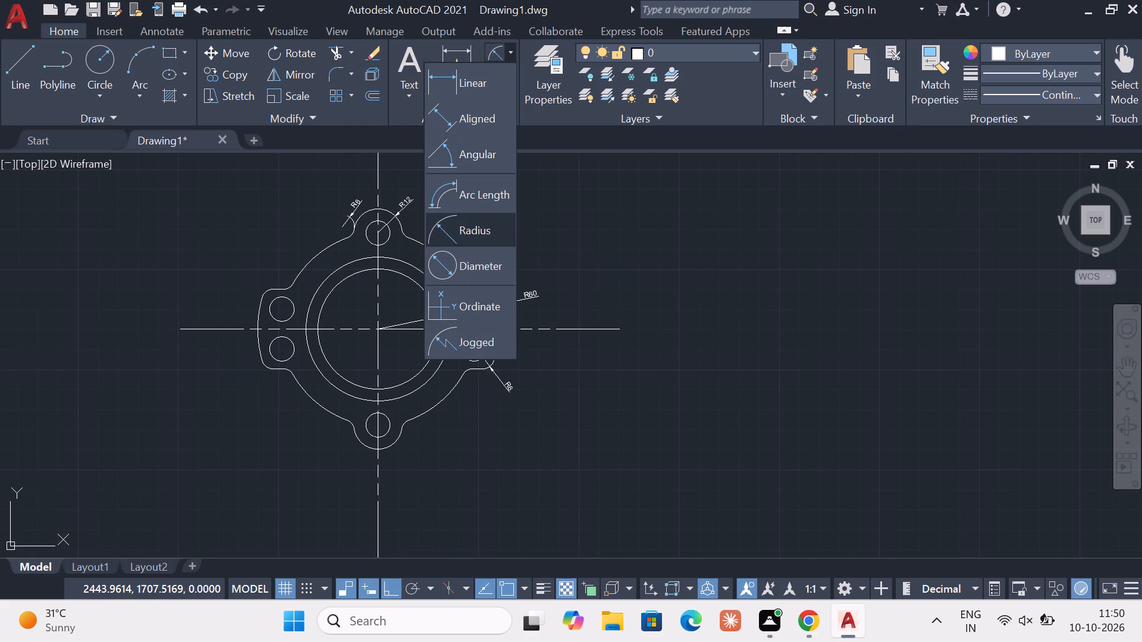
click(479, 264)
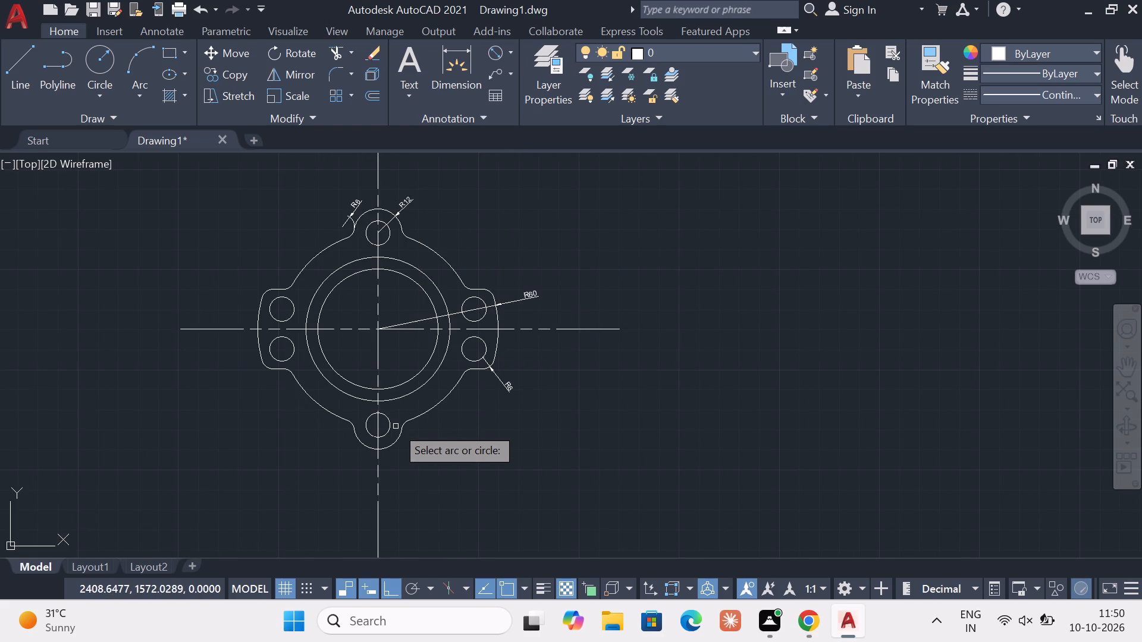
click(388, 427)
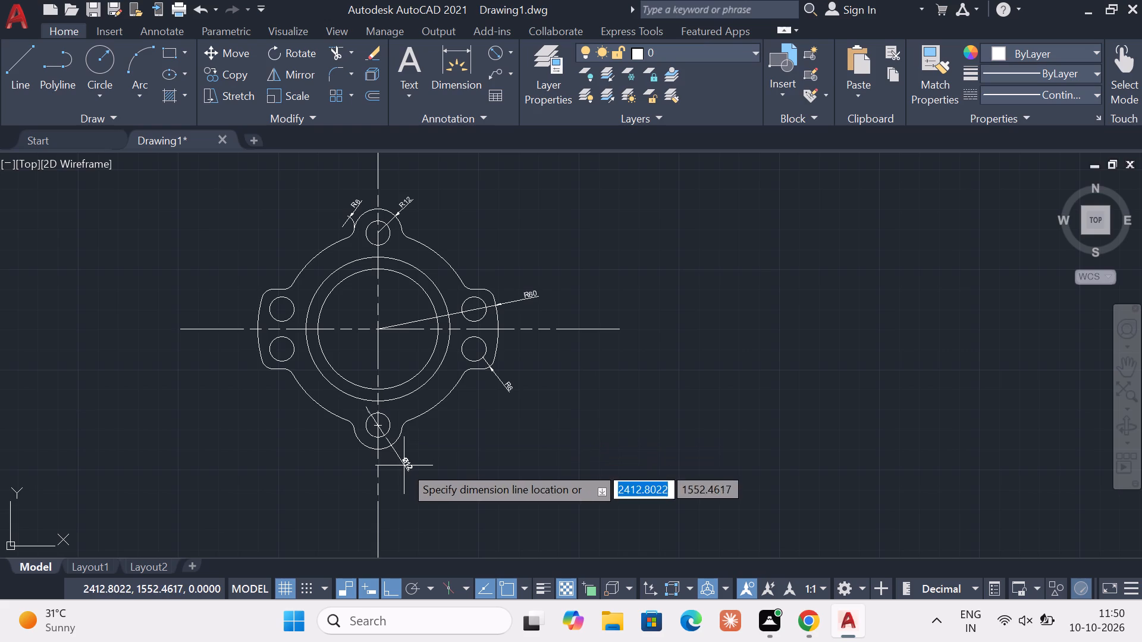
click(404, 465)
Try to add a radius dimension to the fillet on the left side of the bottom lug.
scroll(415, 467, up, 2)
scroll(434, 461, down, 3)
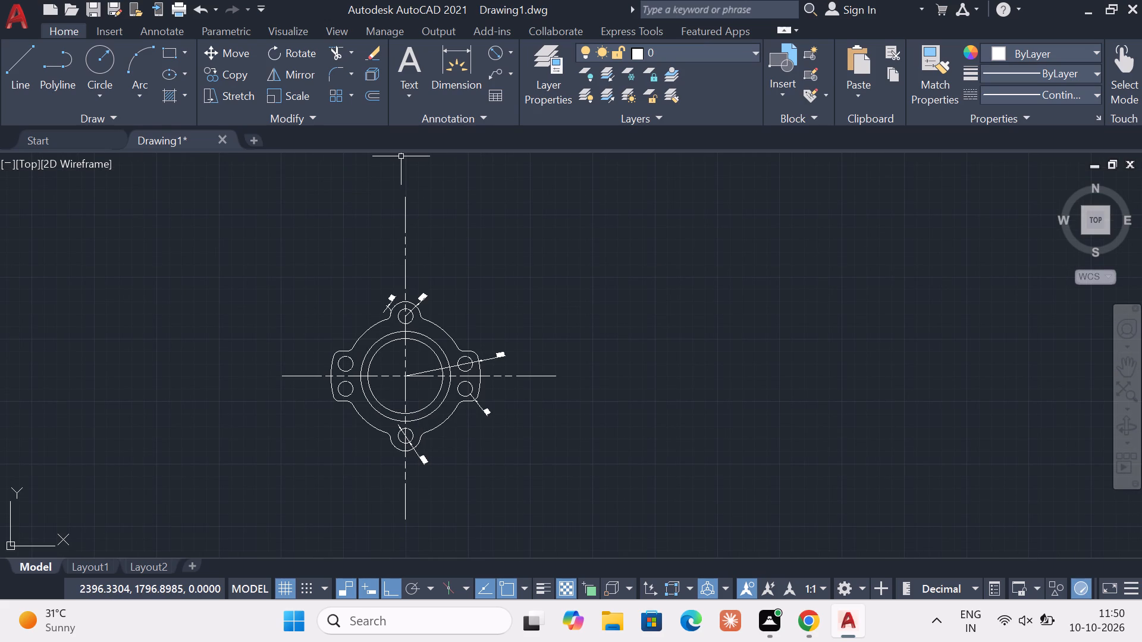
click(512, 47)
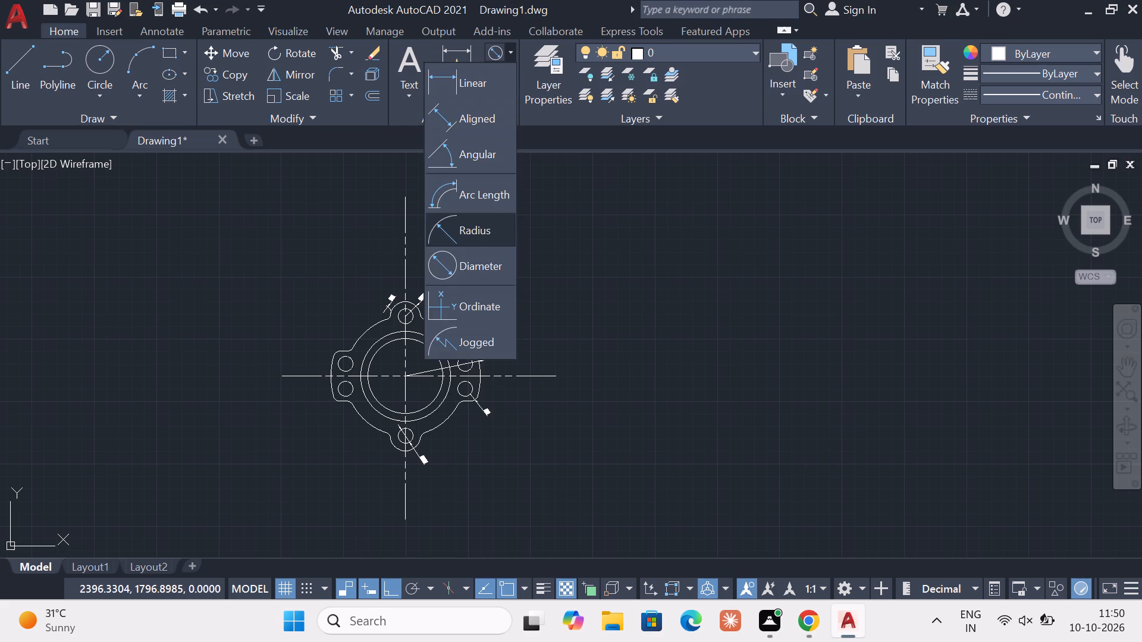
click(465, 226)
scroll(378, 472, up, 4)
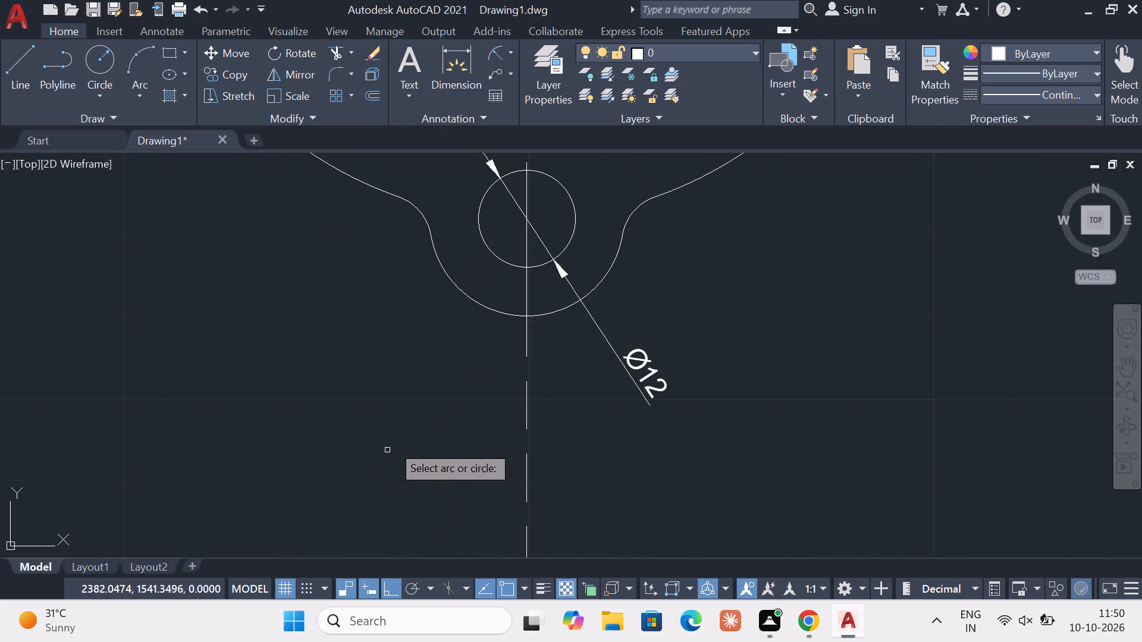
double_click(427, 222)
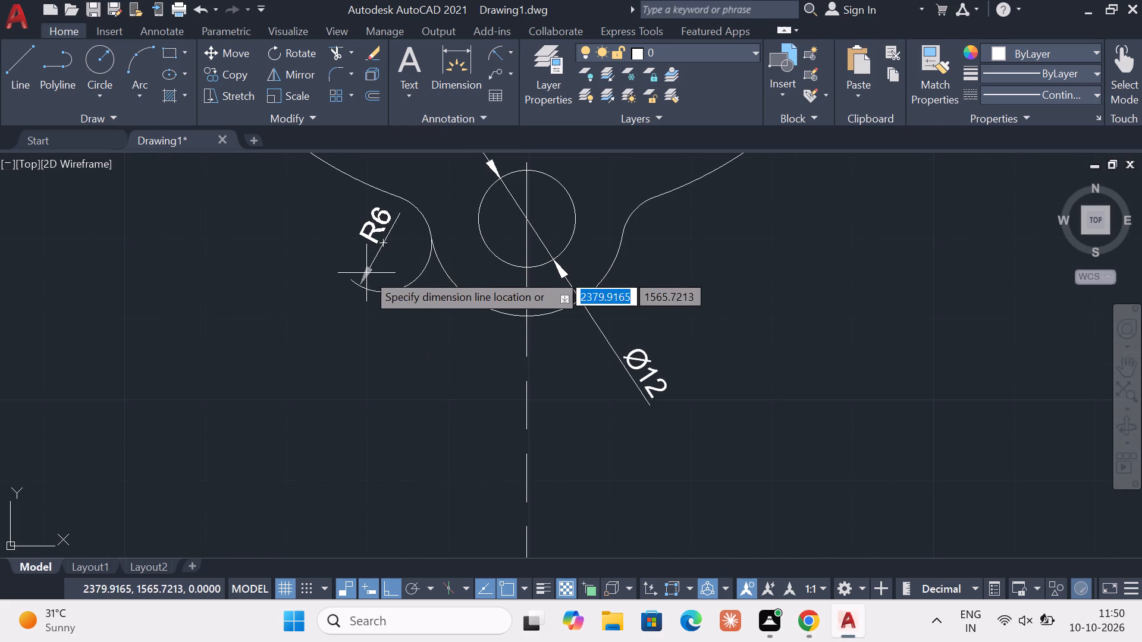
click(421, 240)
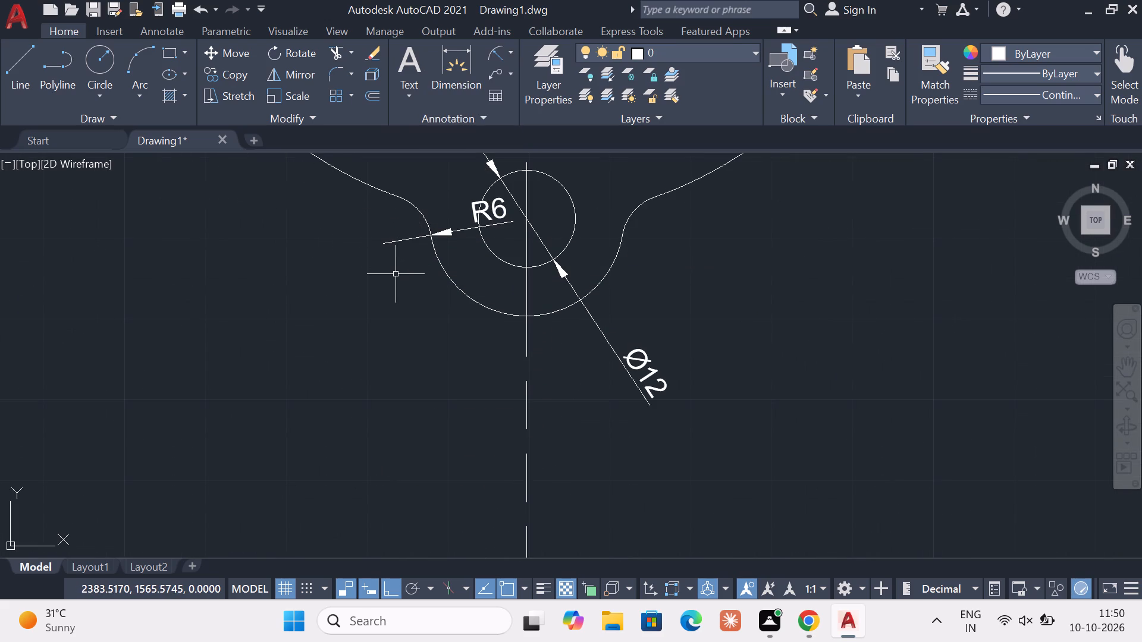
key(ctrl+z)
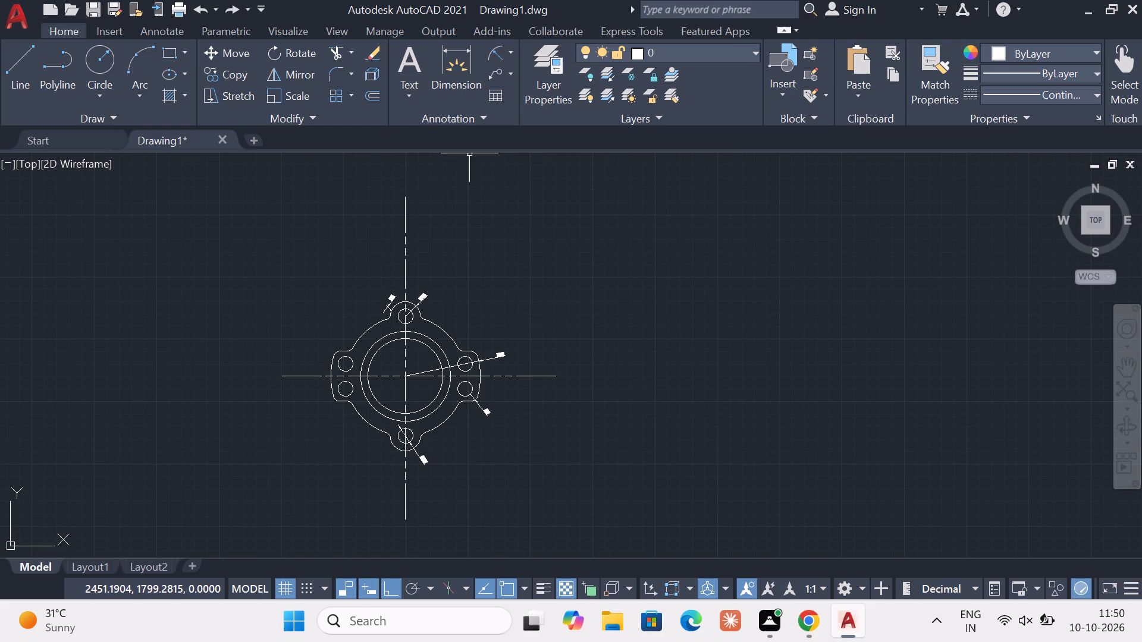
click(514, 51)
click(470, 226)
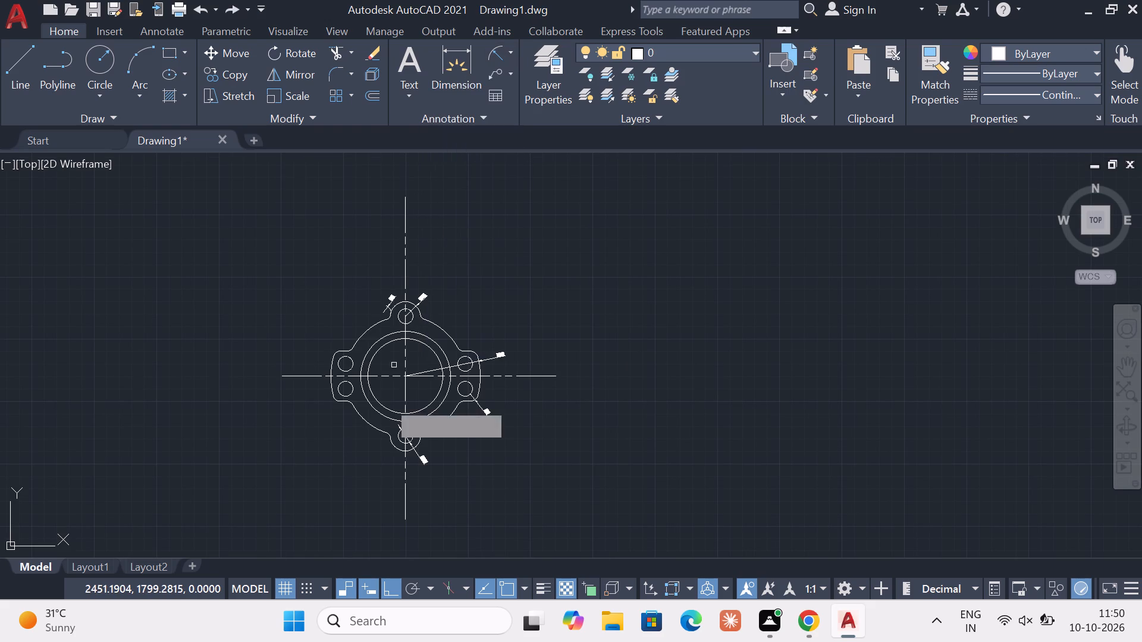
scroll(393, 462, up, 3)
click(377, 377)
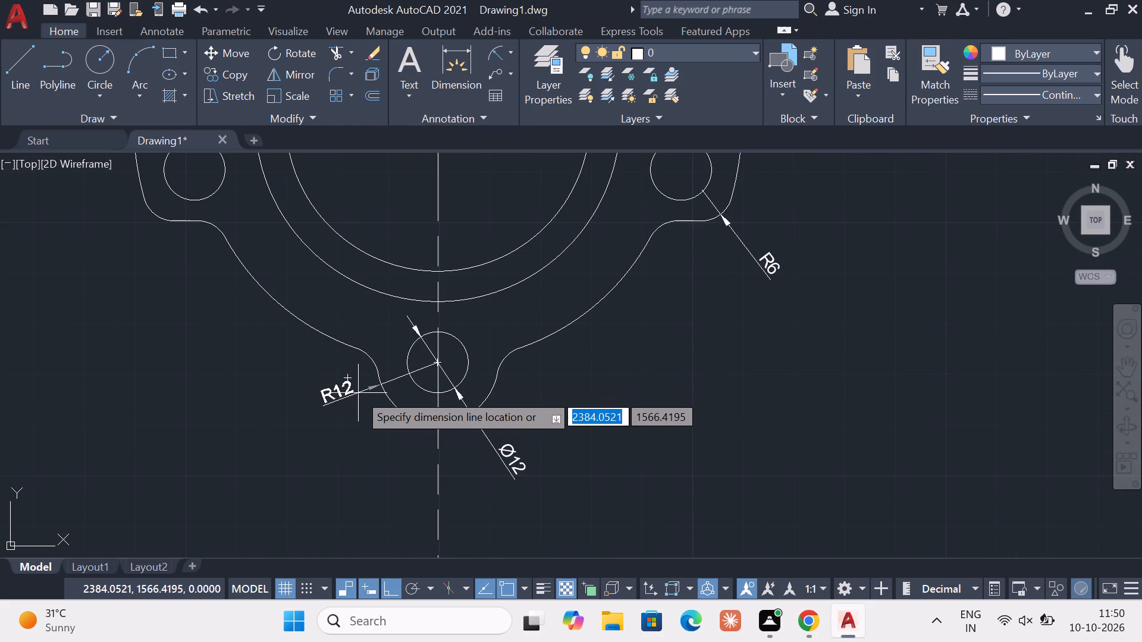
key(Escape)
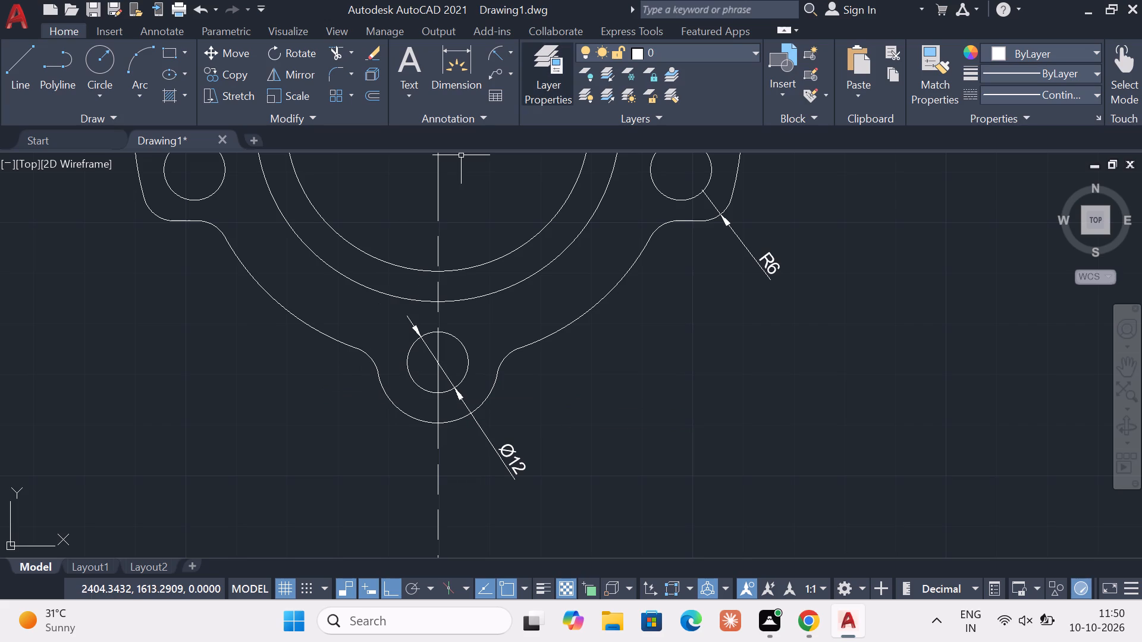
Add a radius dimension to the fillet on the left side of the bottom lug, placing its text outside the part.
click(516, 52)
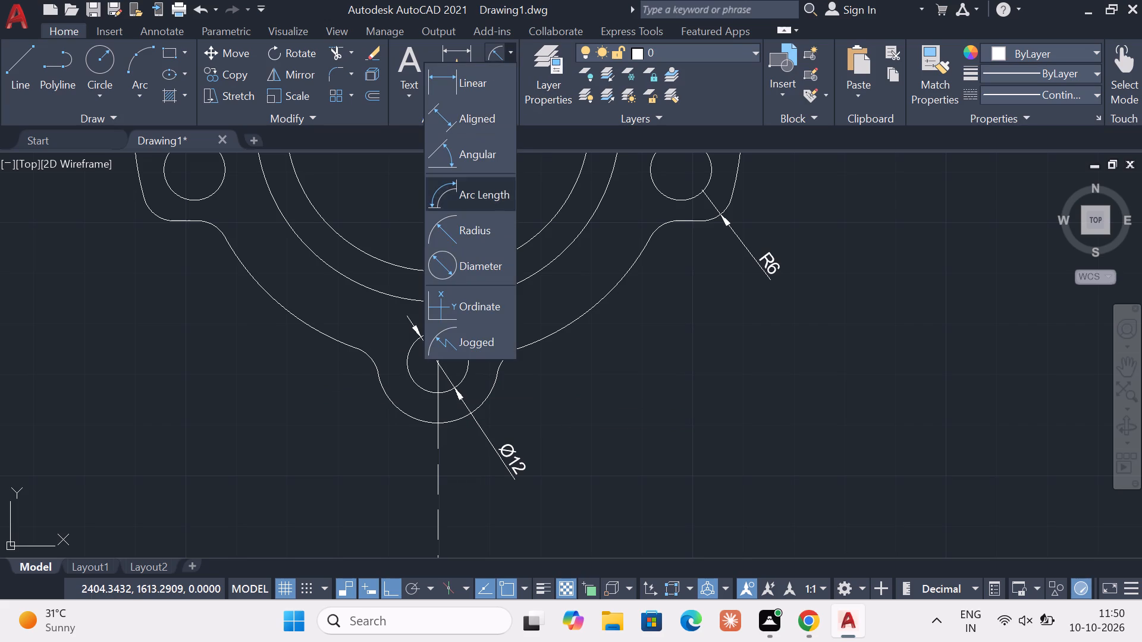
click(468, 232)
click(372, 357)
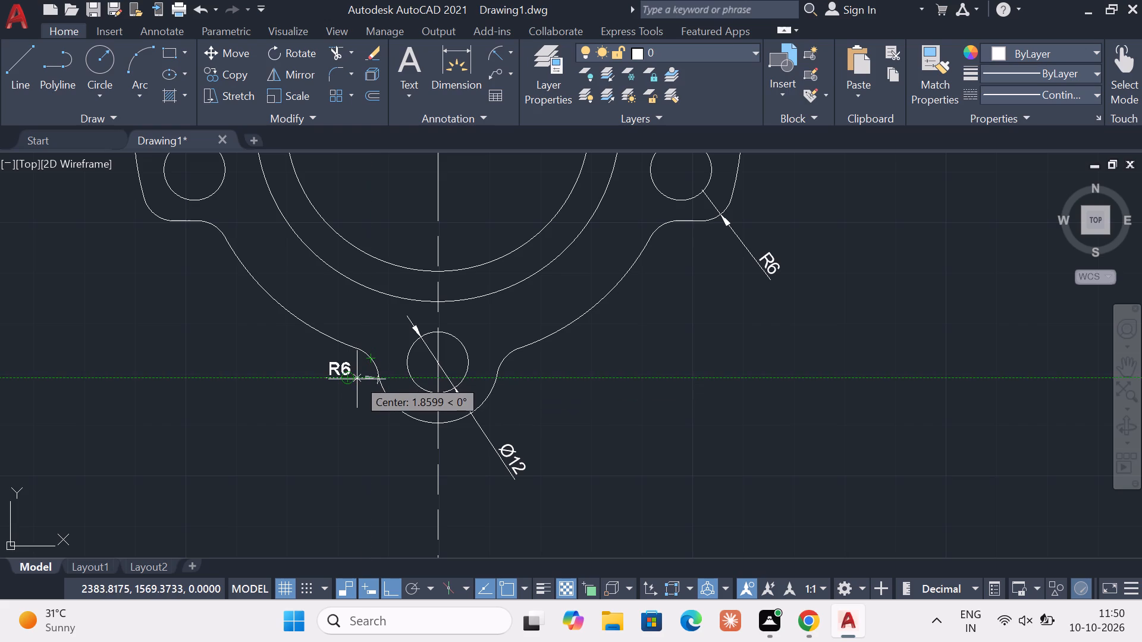
click(357, 379)
key(Escape)
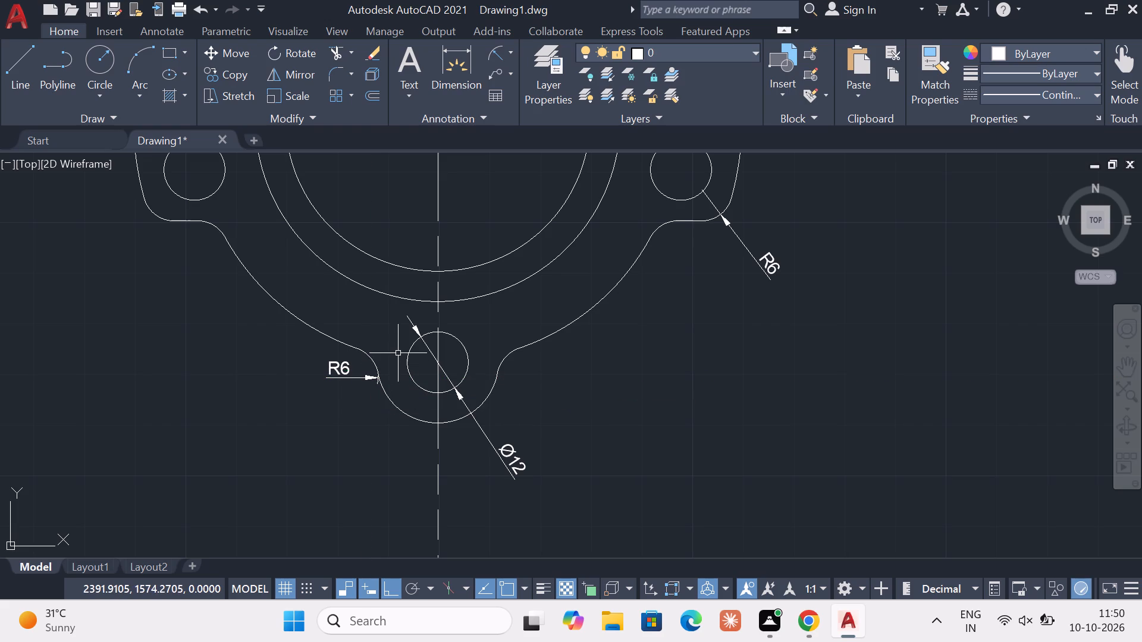
Add a diameter dimension to the ring's outer contour arc between the left and bottom lugs, placing its text outside at the lower left.
click(515, 55)
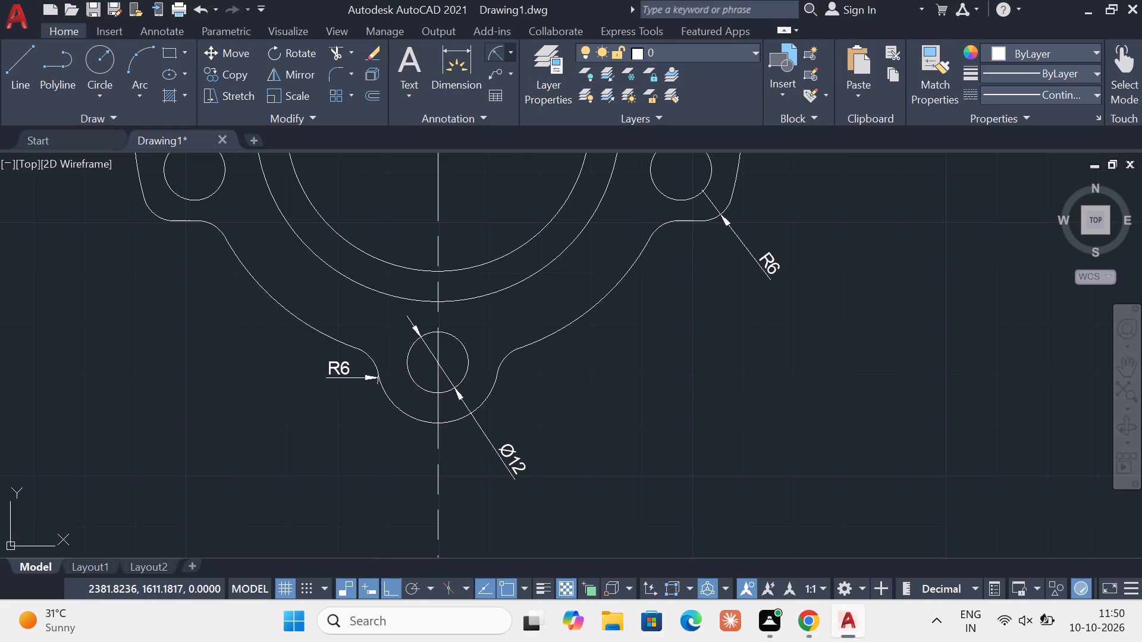
click(475, 263)
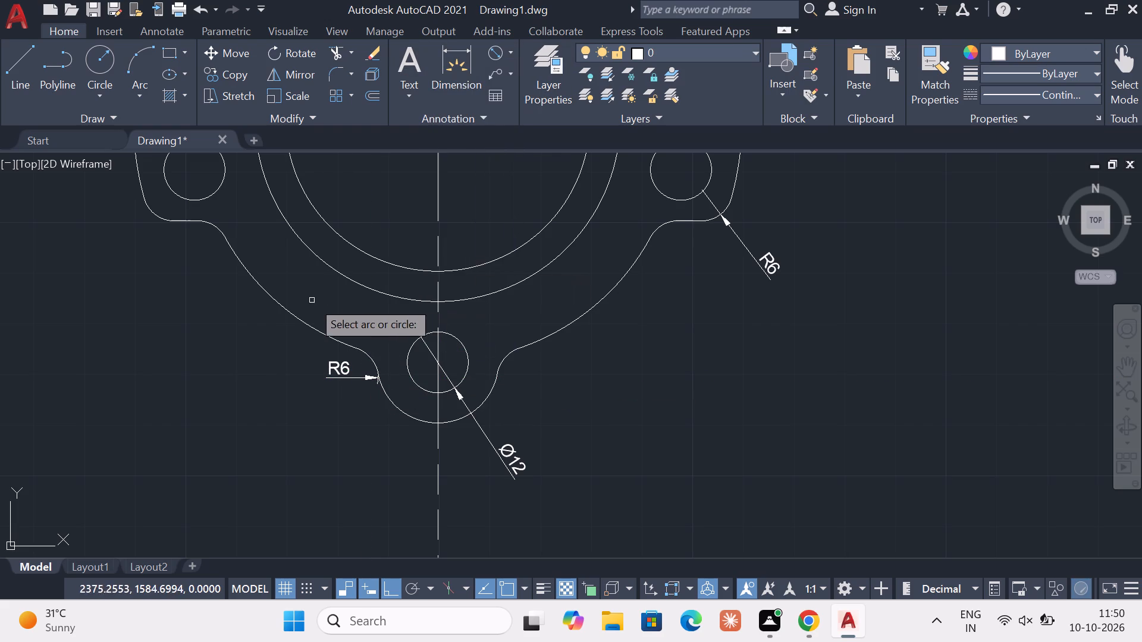
click(295, 319)
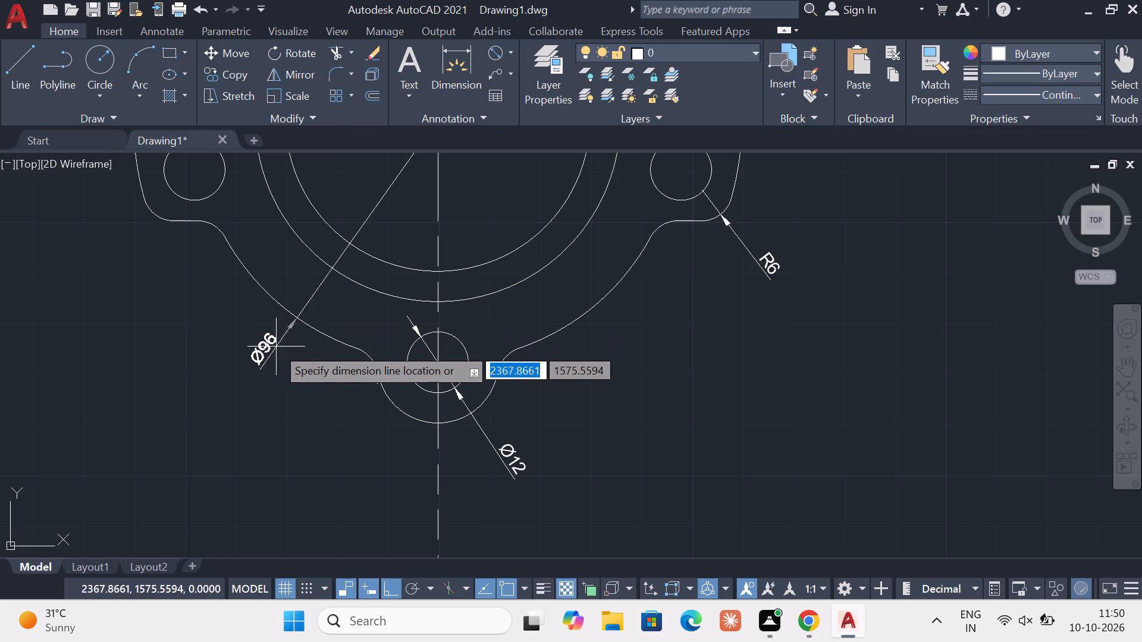
click(276, 347)
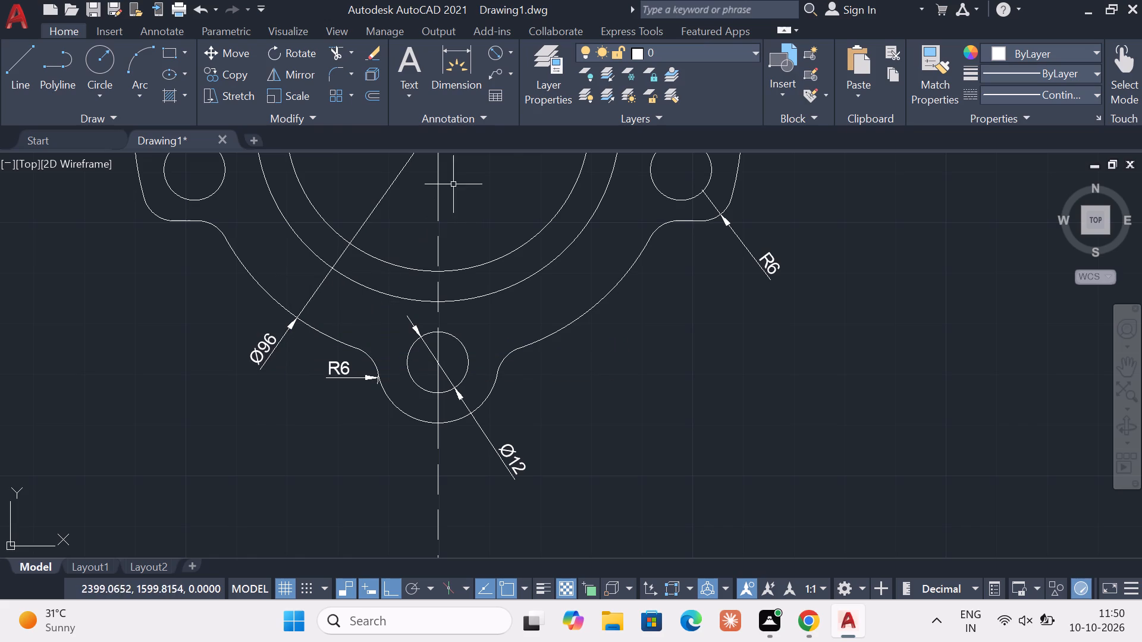
Add a vertical linear dimension between the centres of the left lug's two holes, placing it outside the part on the left.
click(512, 45)
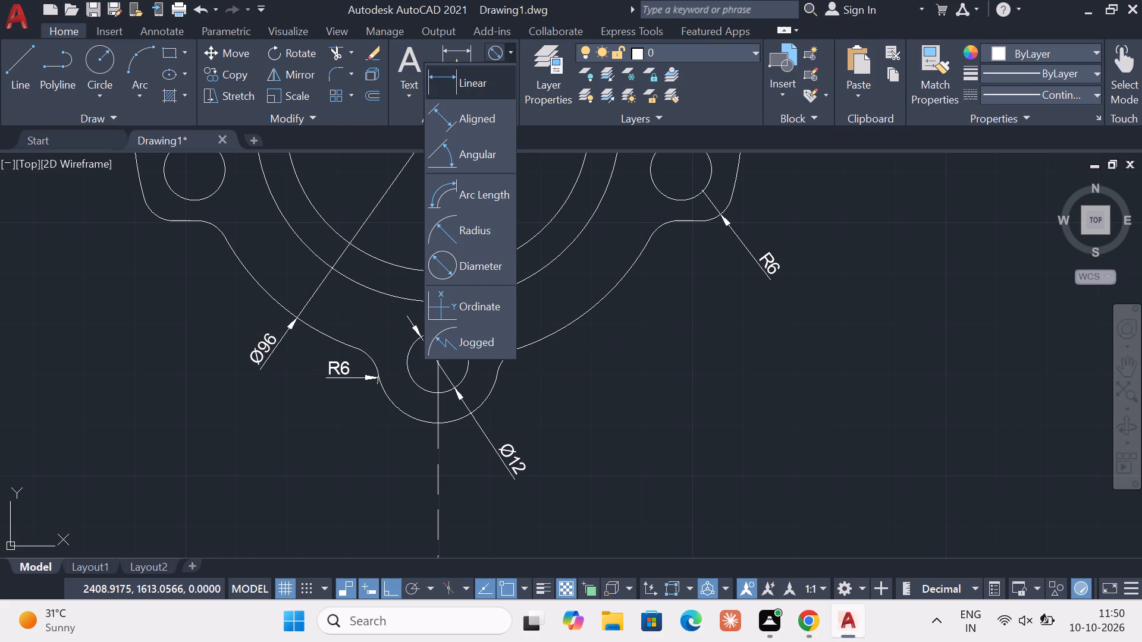
click(465, 89)
middle_drag(388, 246, 512, 371)
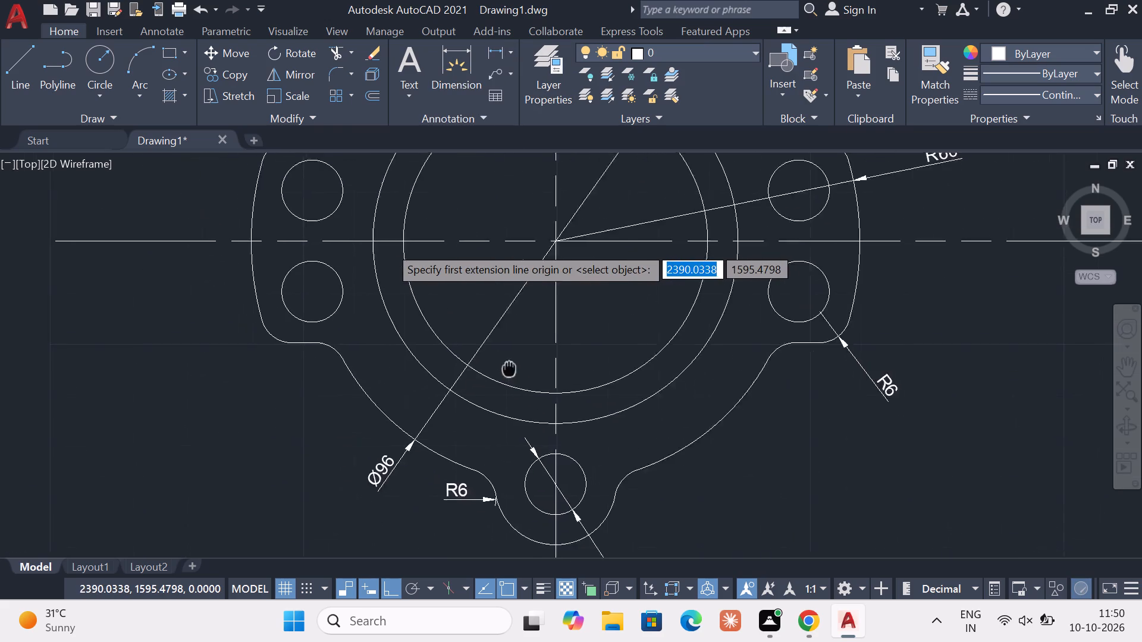
middle_drag(512, 371, 562, 416)
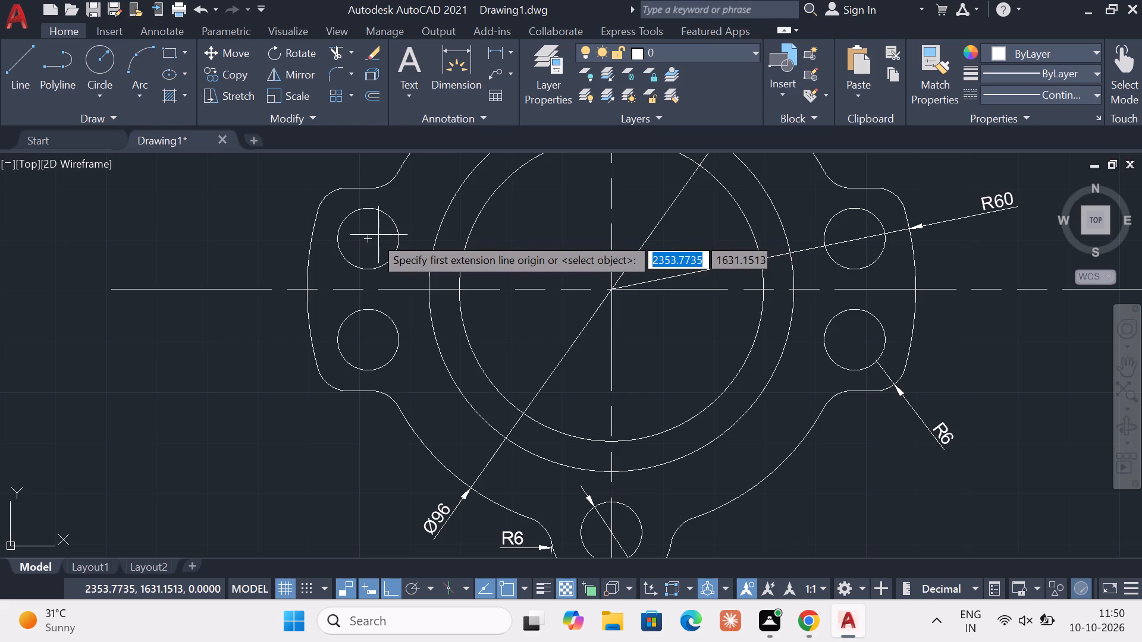
click(370, 240)
click(365, 339)
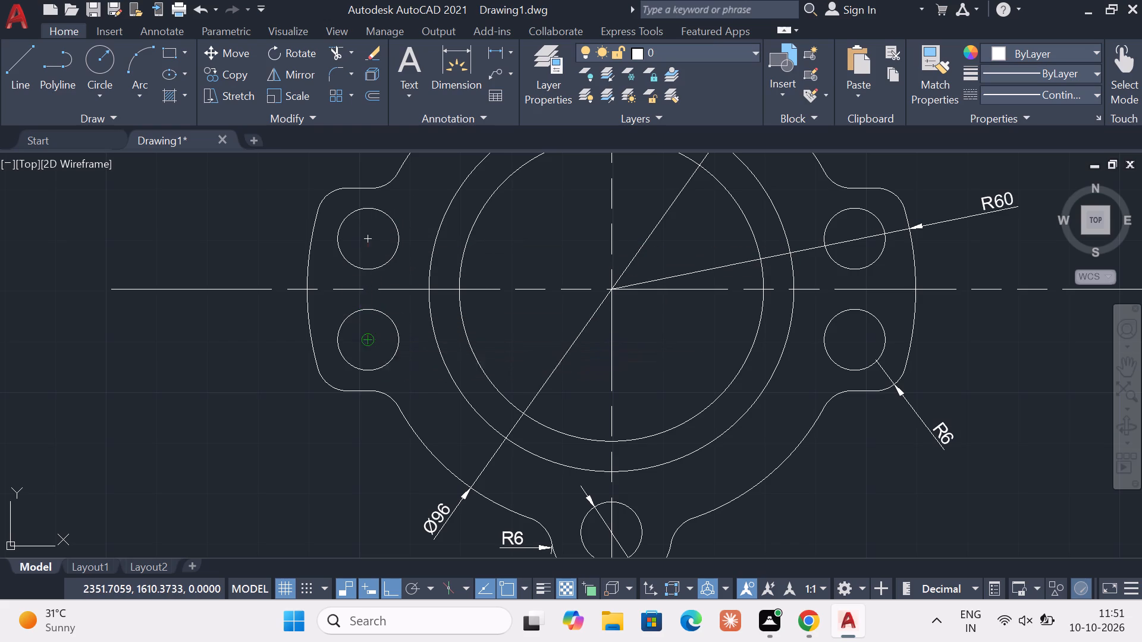
click(274, 347)
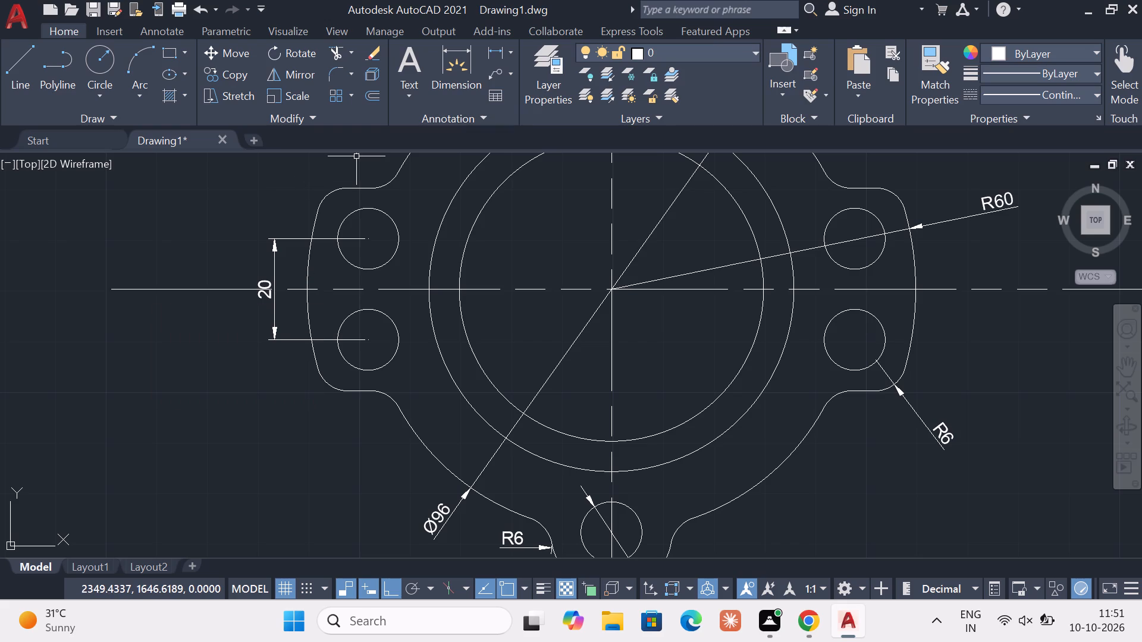
Add a vertical linear dimension between the left lug's upper and lower edges, placing it outside the hole-spacing dimension.
click(500, 53)
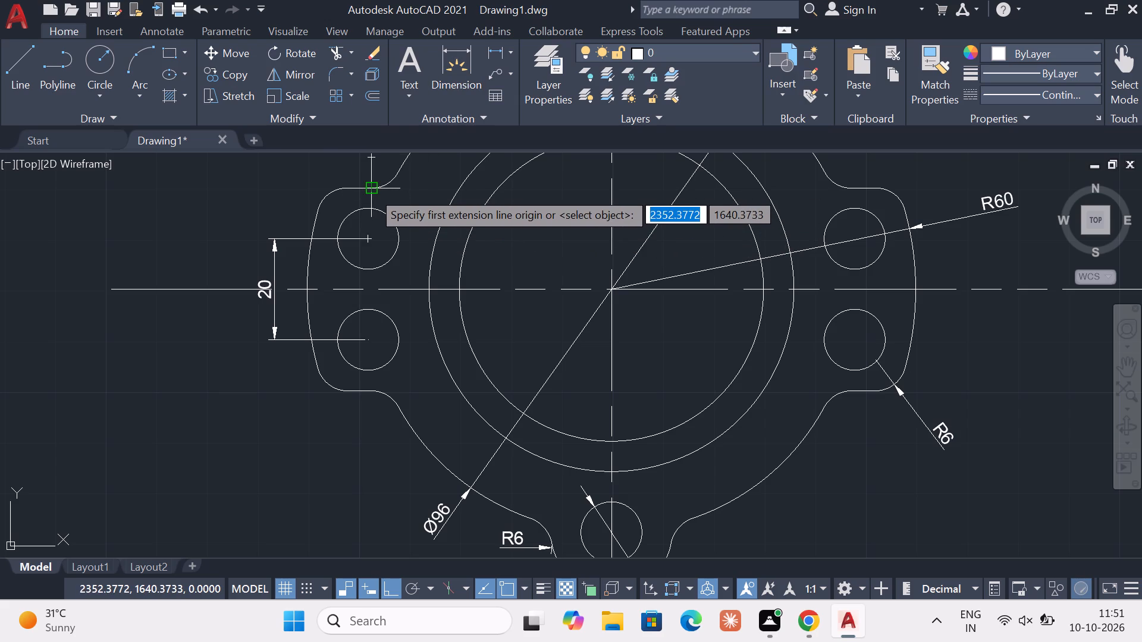
click(368, 188)
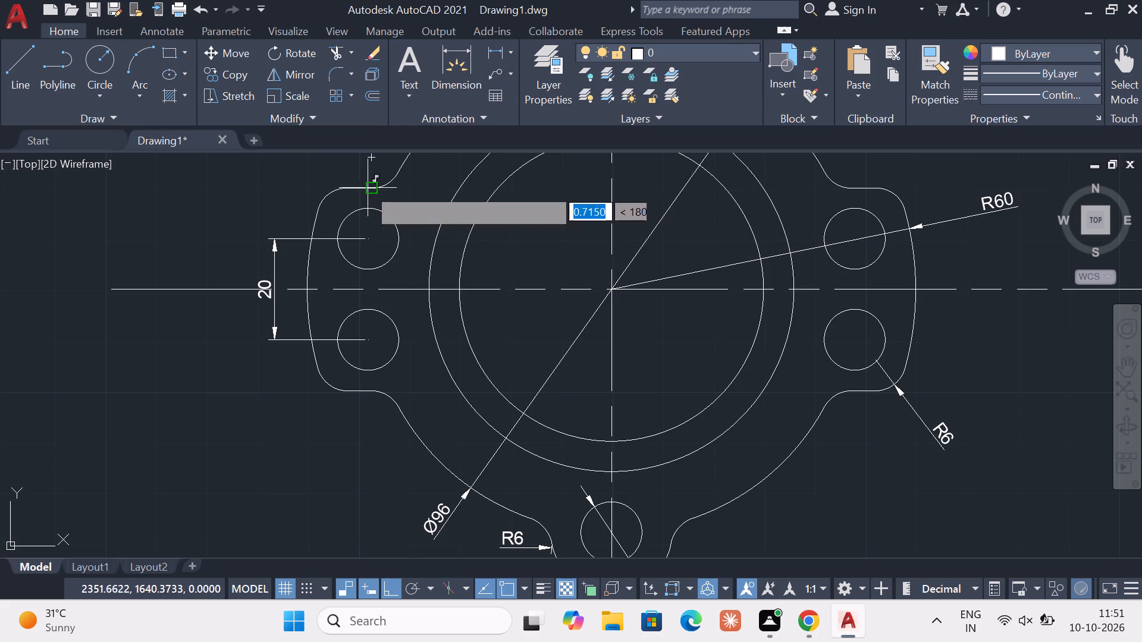
click(371, 391)
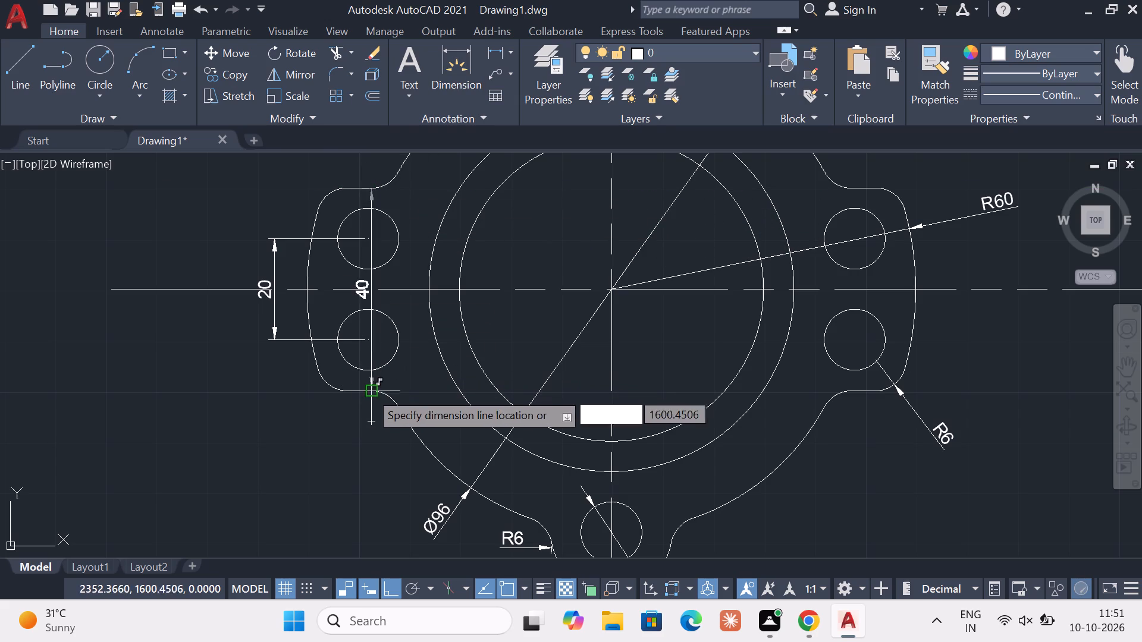
click(204, 396)
Add a vertical linear dimension across the inner circle from its top to its bottom point, placing it right of the part.
scroll(490, 395, down, 1)
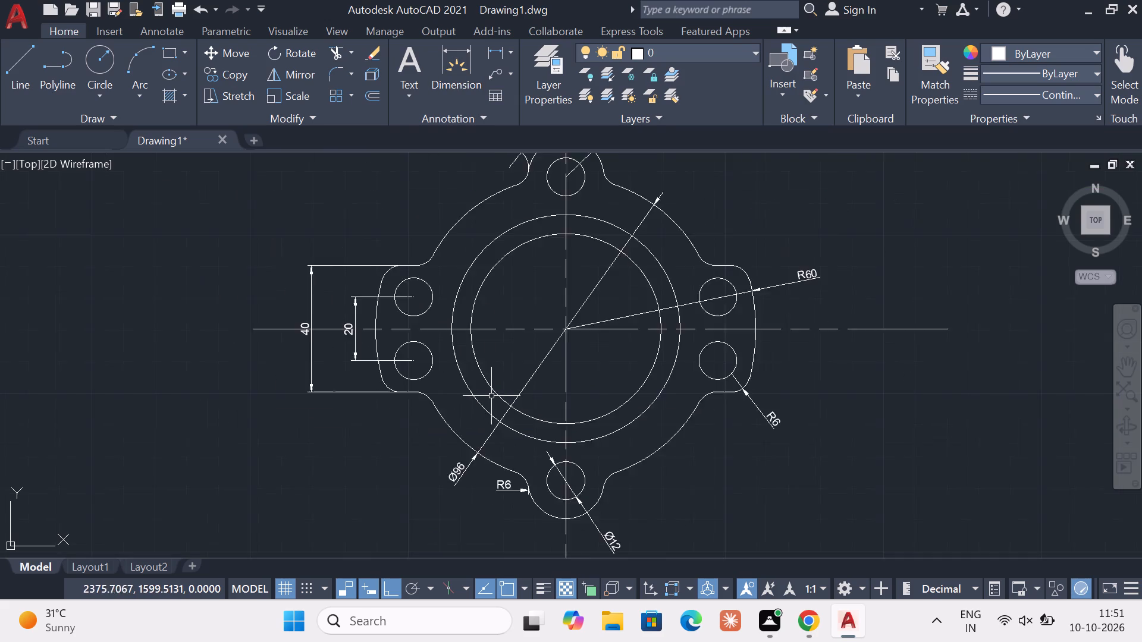
scroll(491, 396, down, 2)
middle_drag(712, 416, 456, 361)
scroll(453, 346, up, 1)
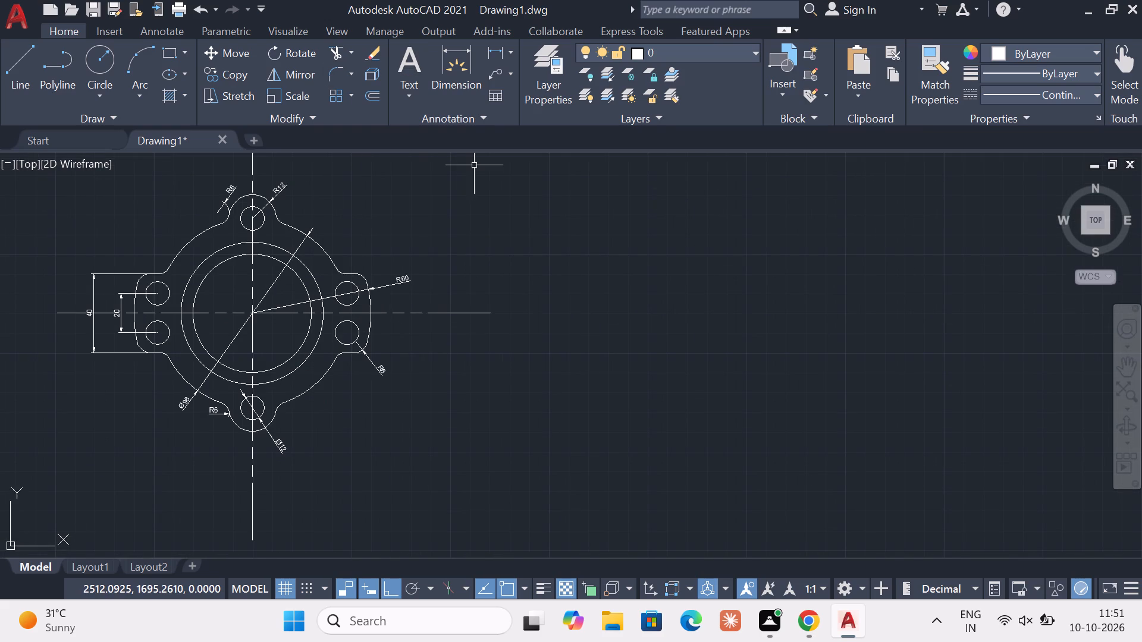
click(496, 53)
click(247, 252)
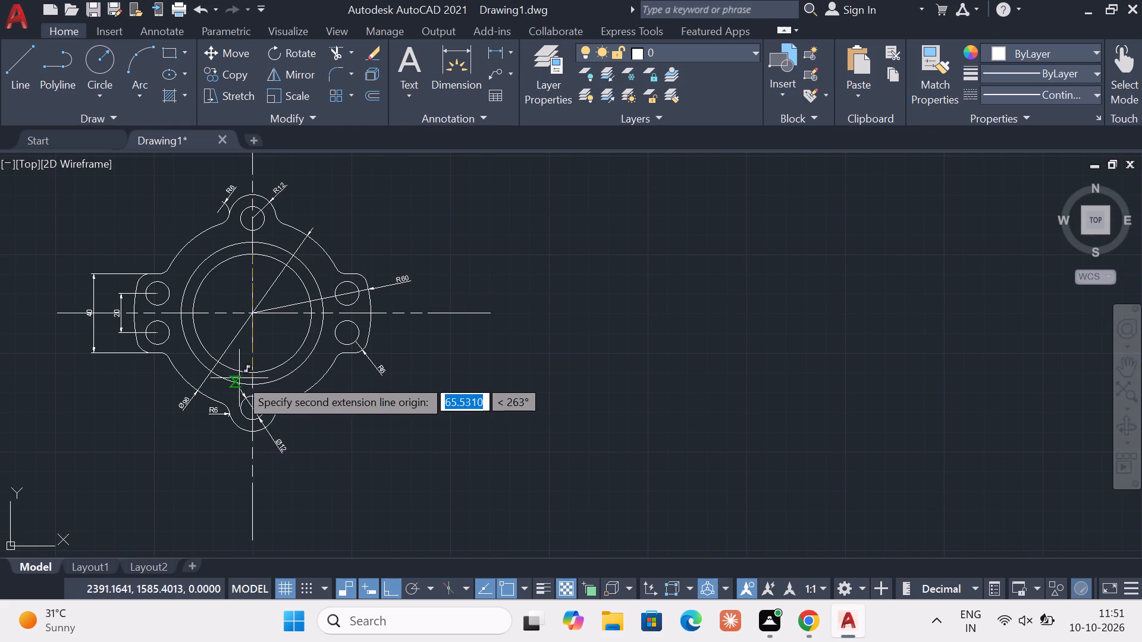
click(249, 372)
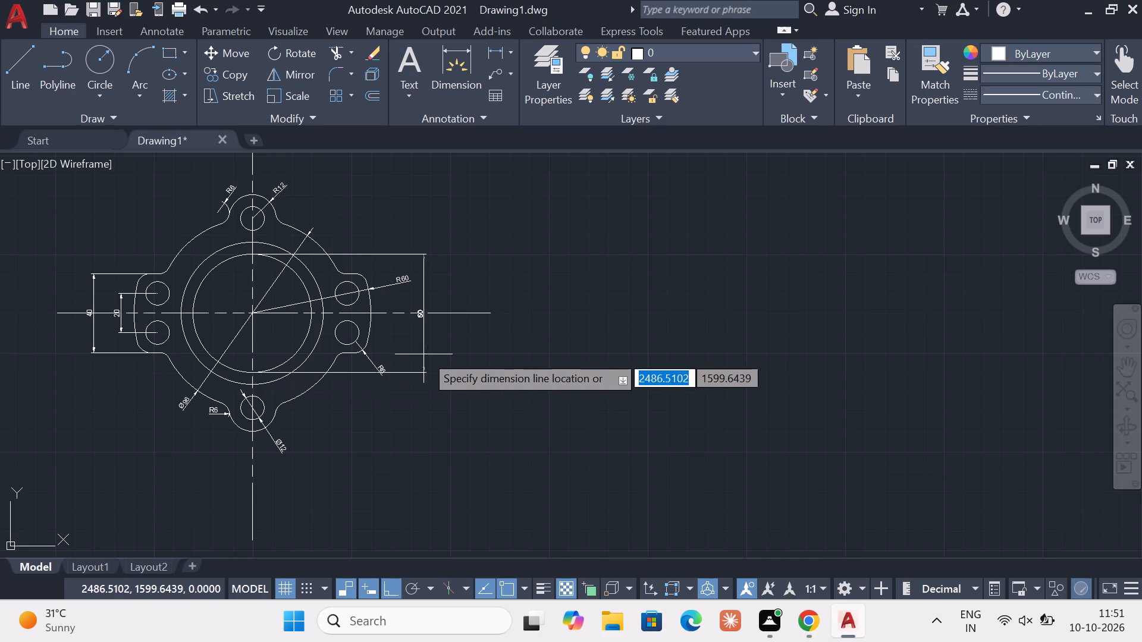
click(431, 354)
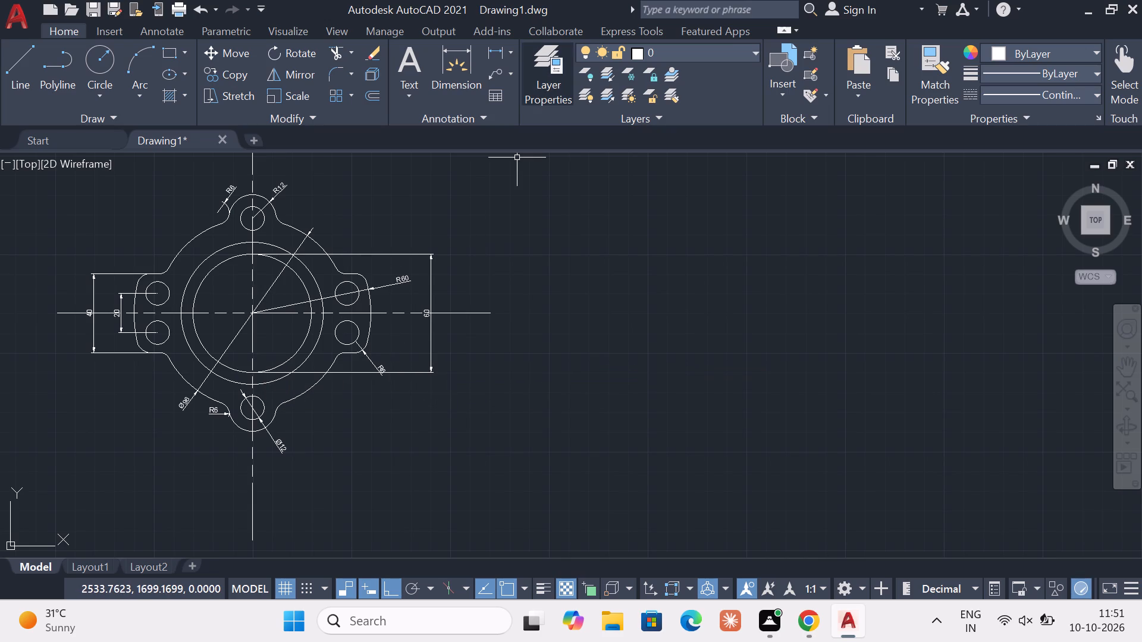
Add a vertical linear dimension across the second concentric circle from top to bottom, placing it outside the inner circle's dimension.
click(512, 48)
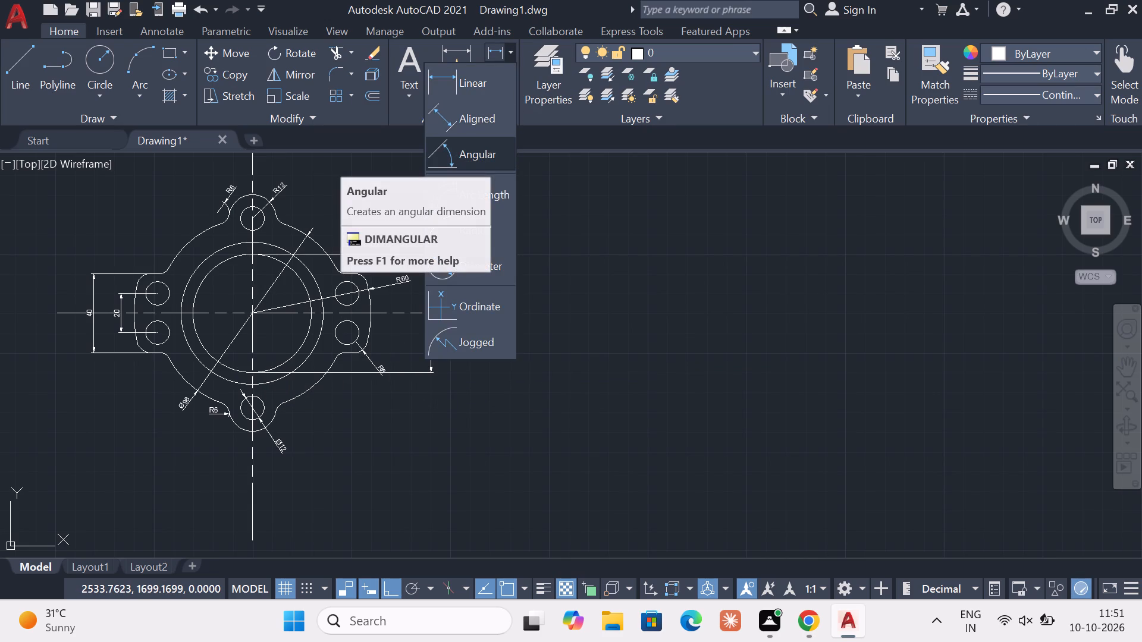
click(472, 85)
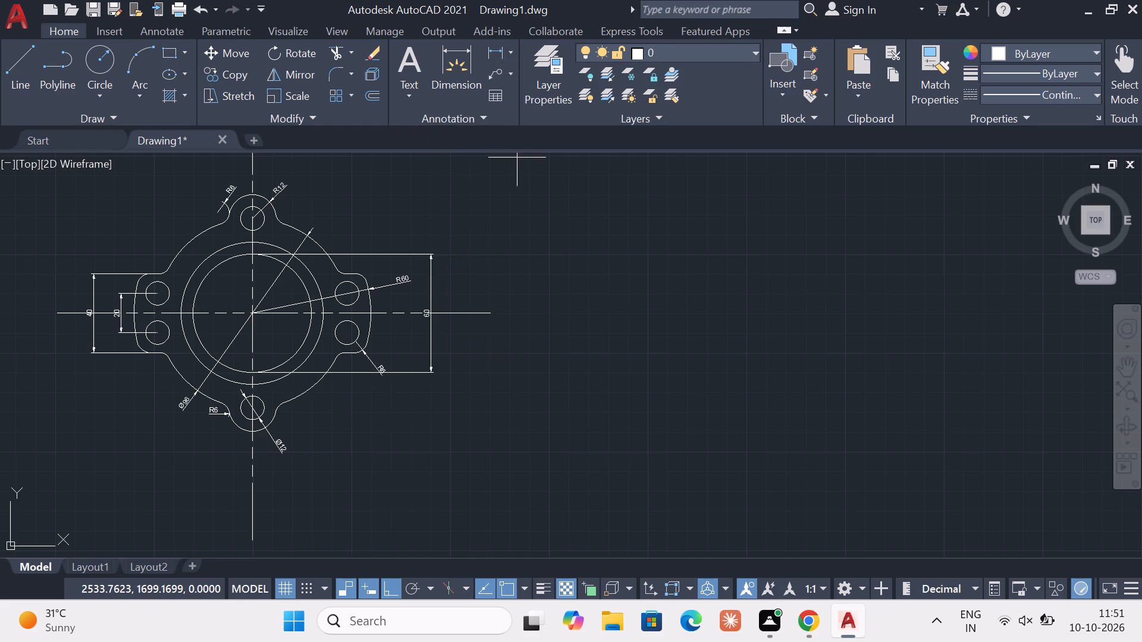
click(254, 242)
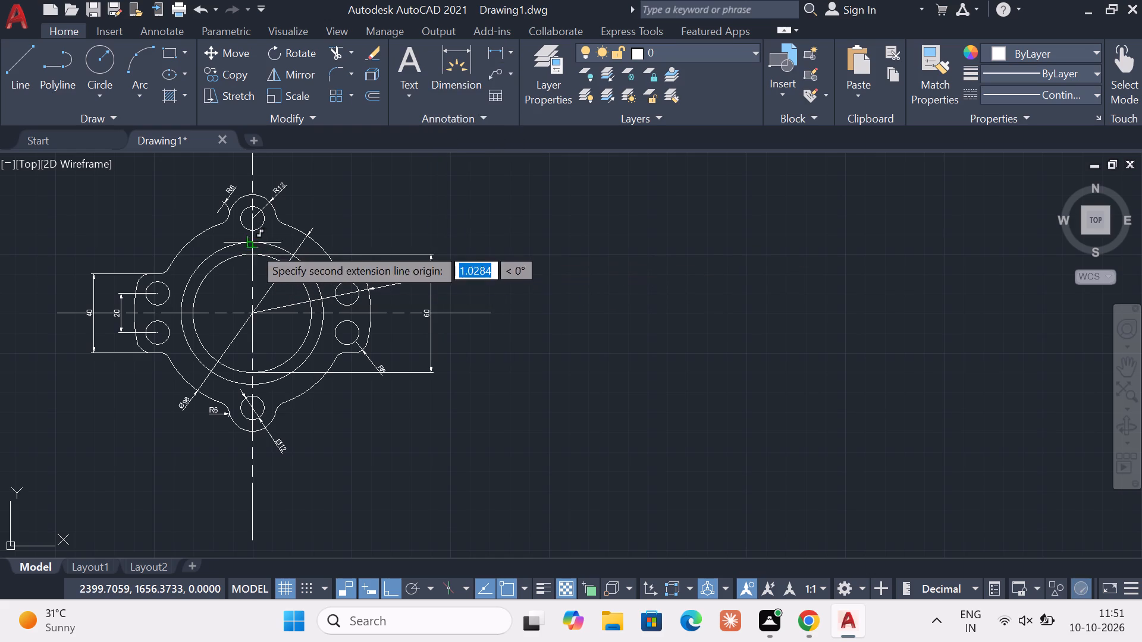
click(252, 384)
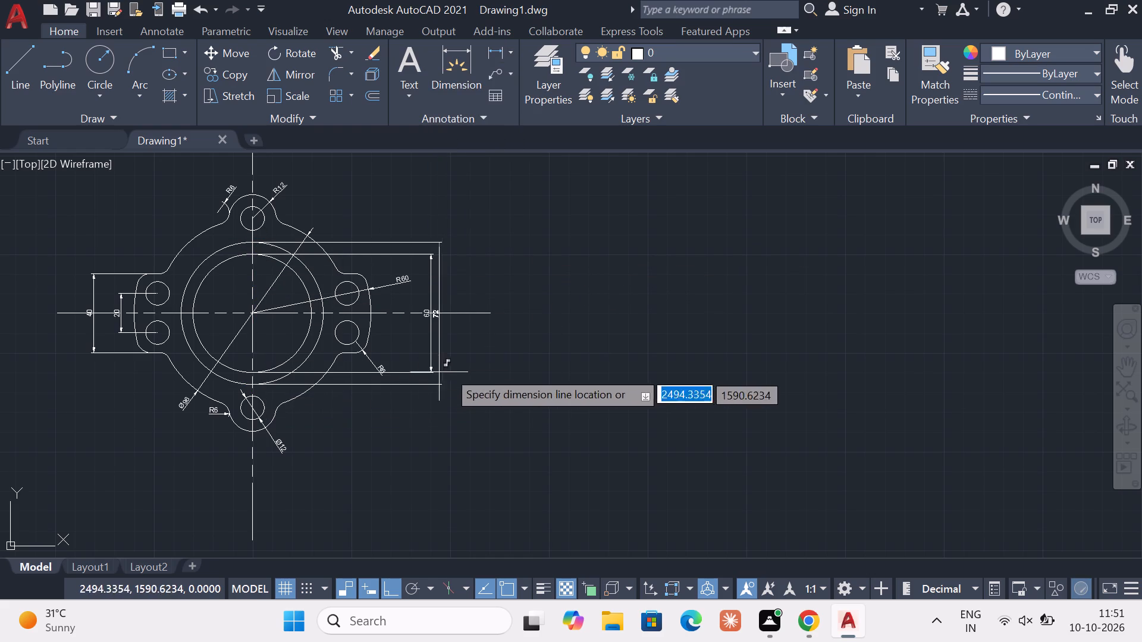
click(460, 370)
Save the drawing in the Documents folder under the file name "5555 save".
scroll(448, 311, up, 2)
scroll(448, 311, down, 1)
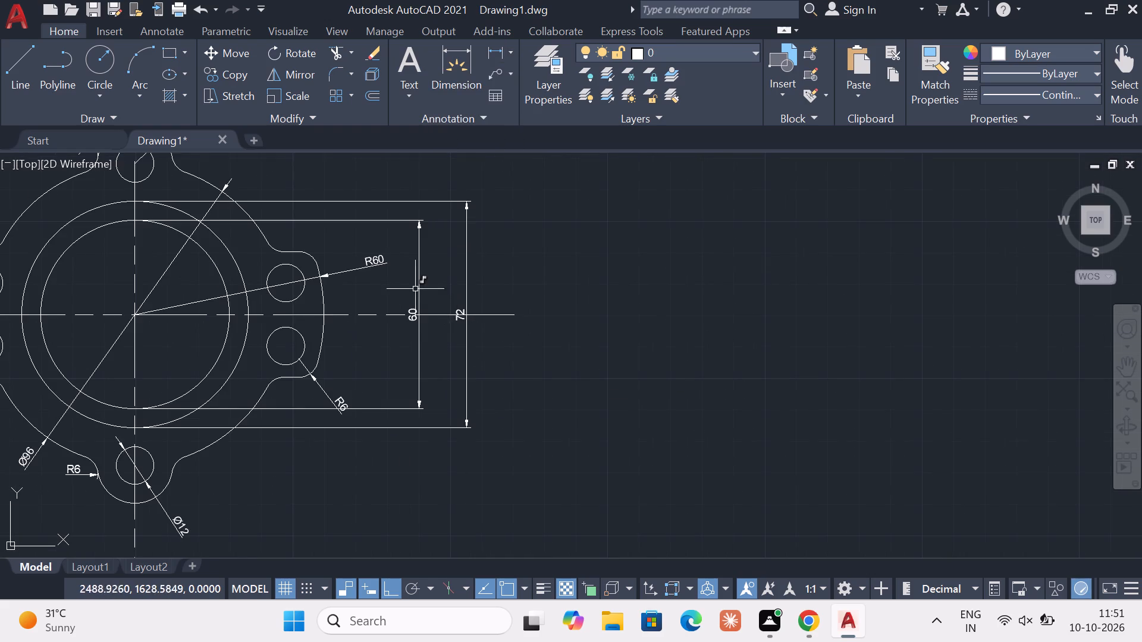
scroll(405, 287, down, 2)
middle_drag(351, 315, 399, 375)
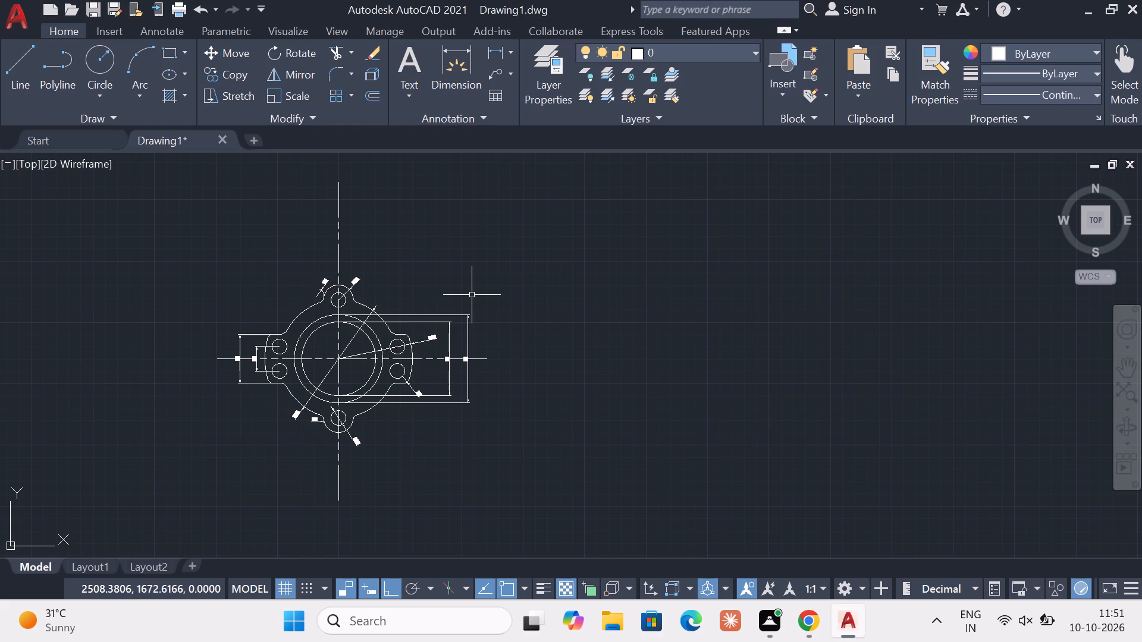
key(ctrl+s)
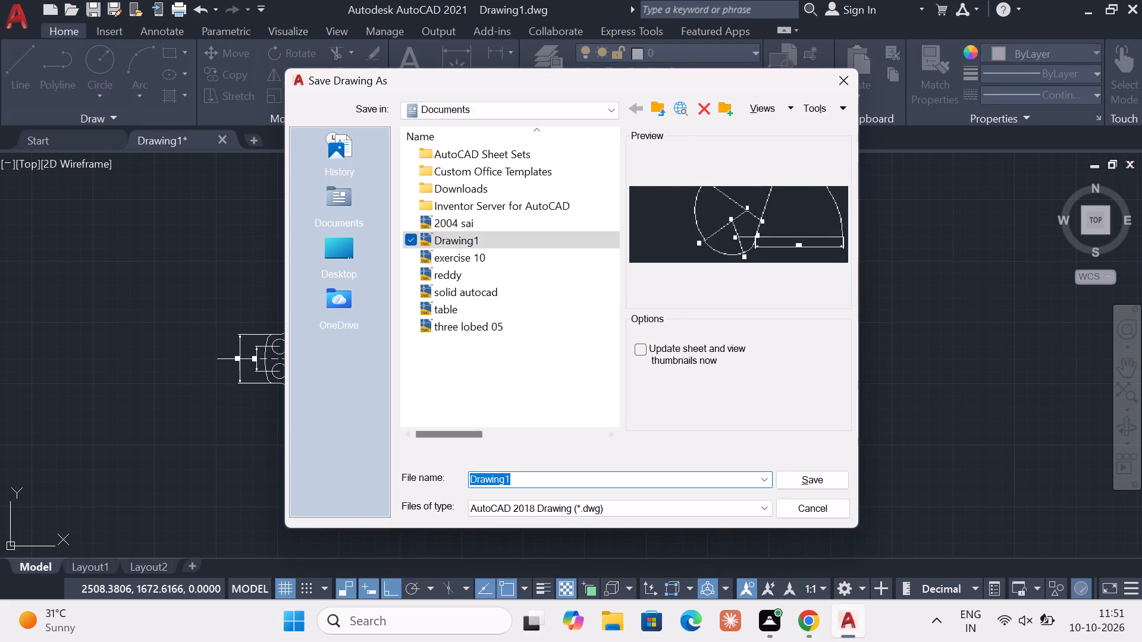
double_click(541, 483)
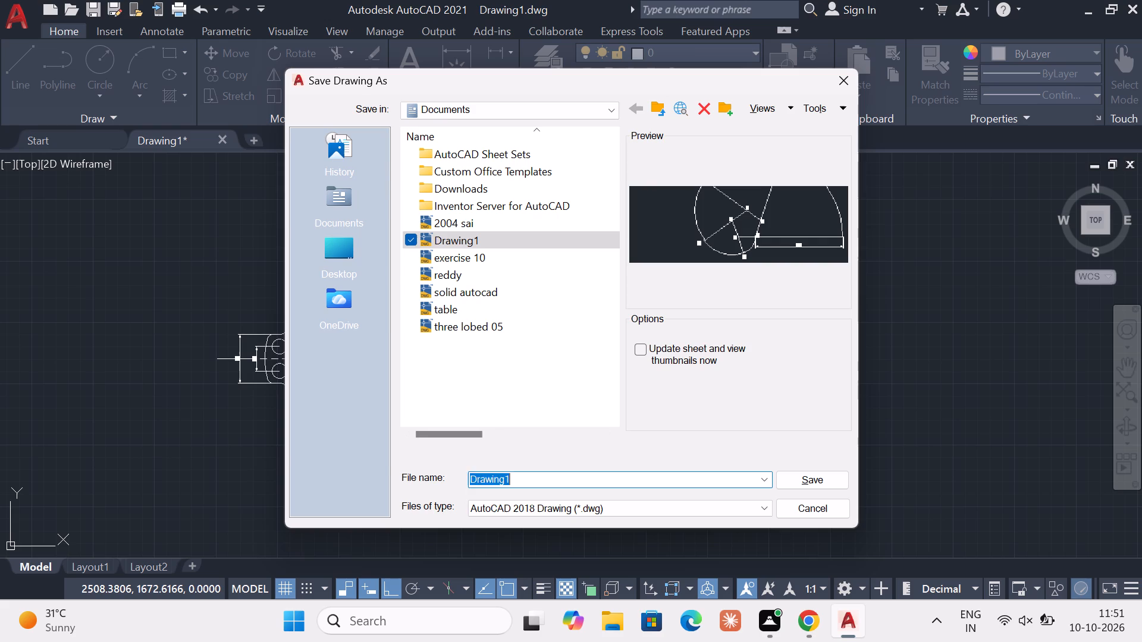
text(5555)
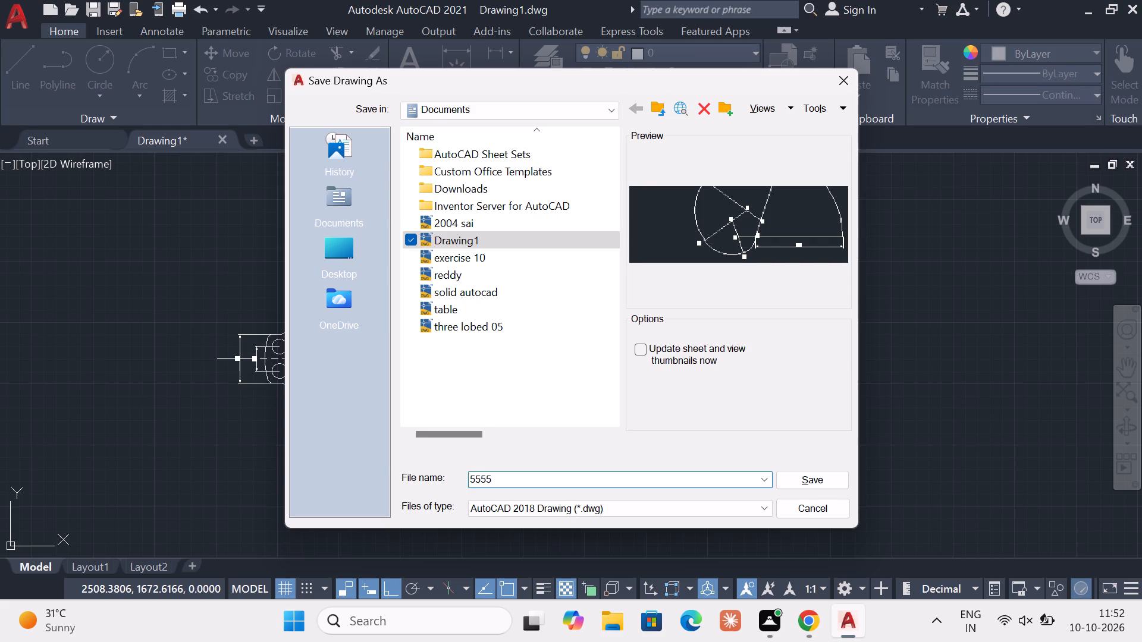
key(space)
text(save)
double_click(830, 473)
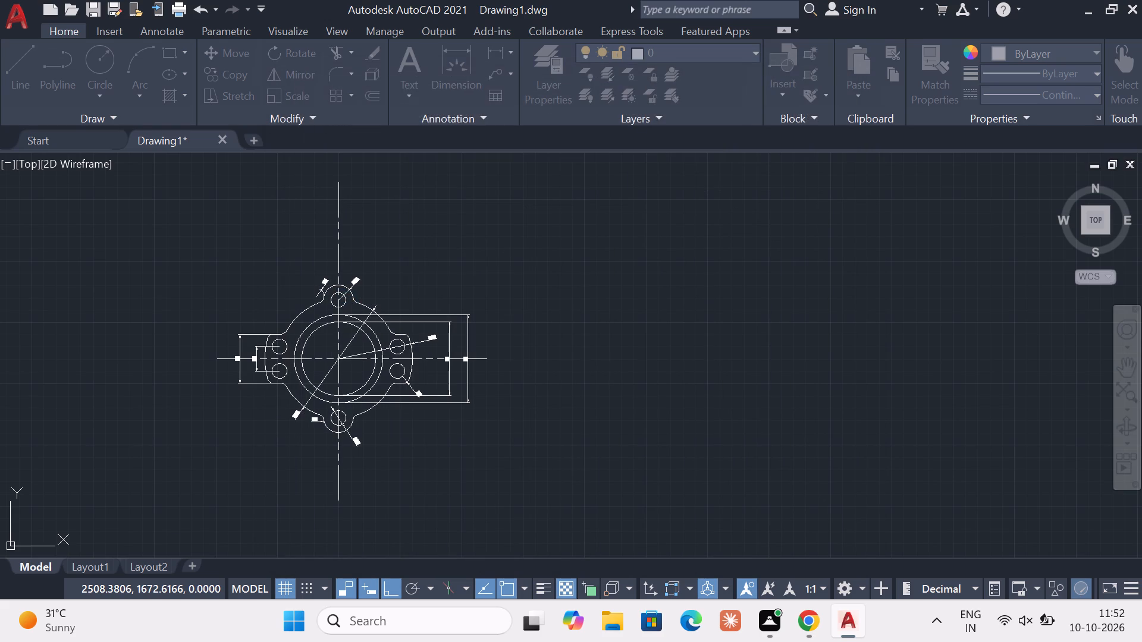
key(Escape)
Start a plot with the DWF6 ePlot.pc3 plotter and assign the acad.ctb plot style table to all layouts.
text(plot)
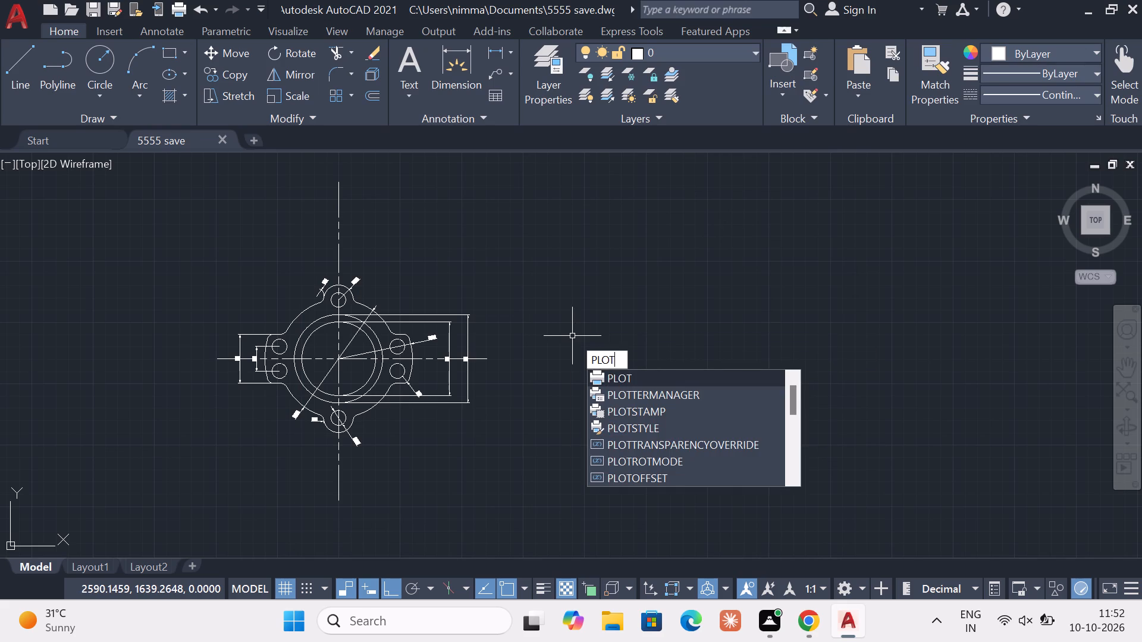
key(Return)
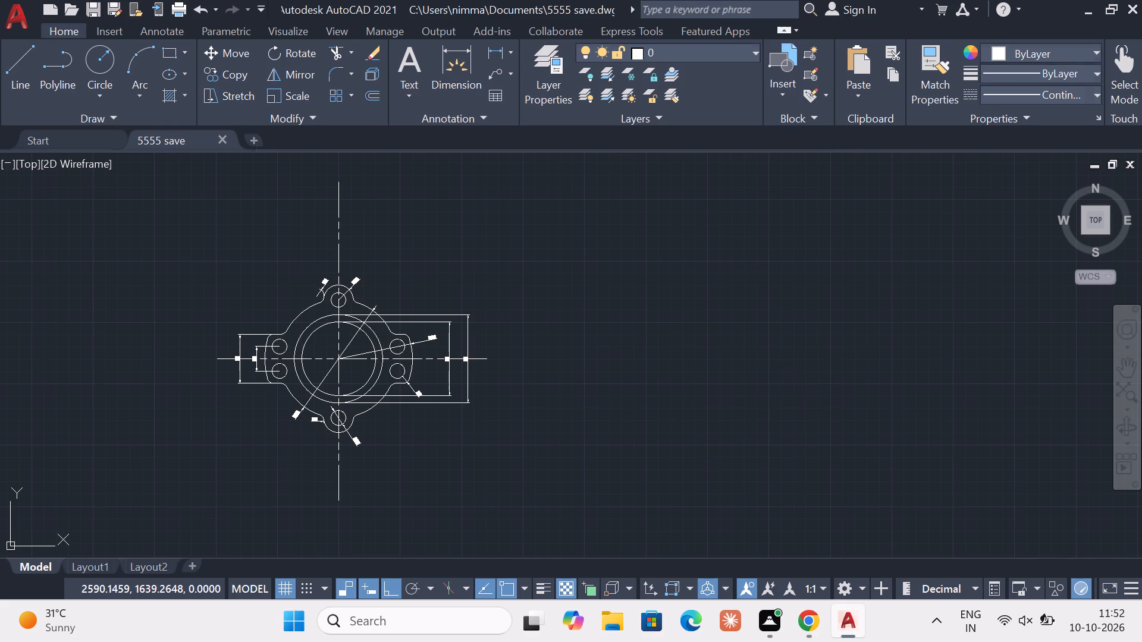
click(548, 181)
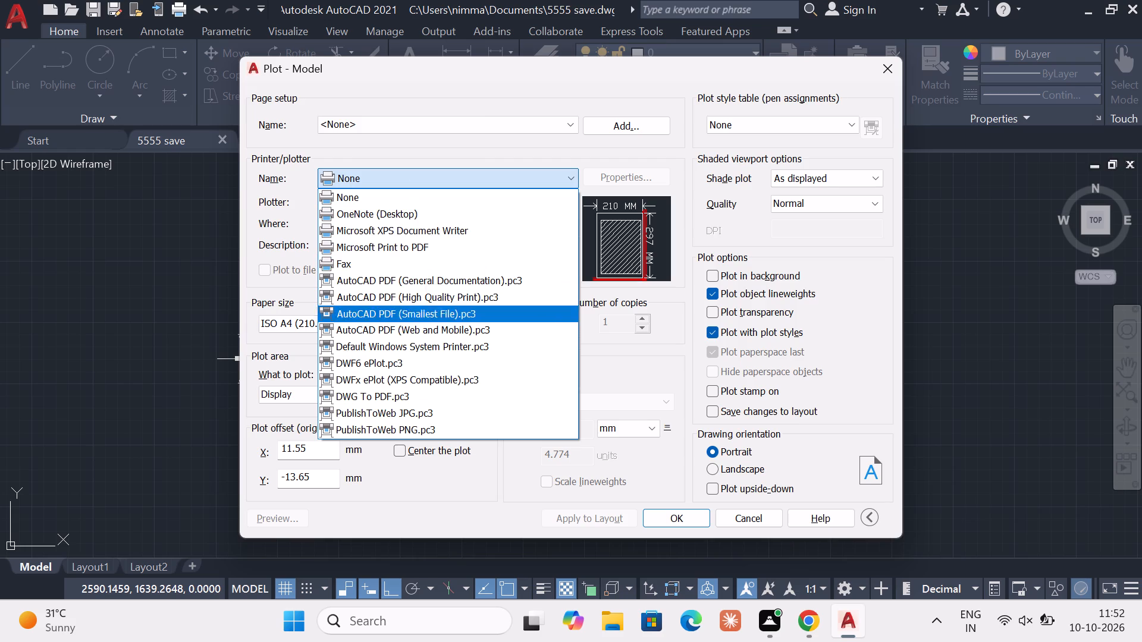
click(450, 358)
click(811, 122)
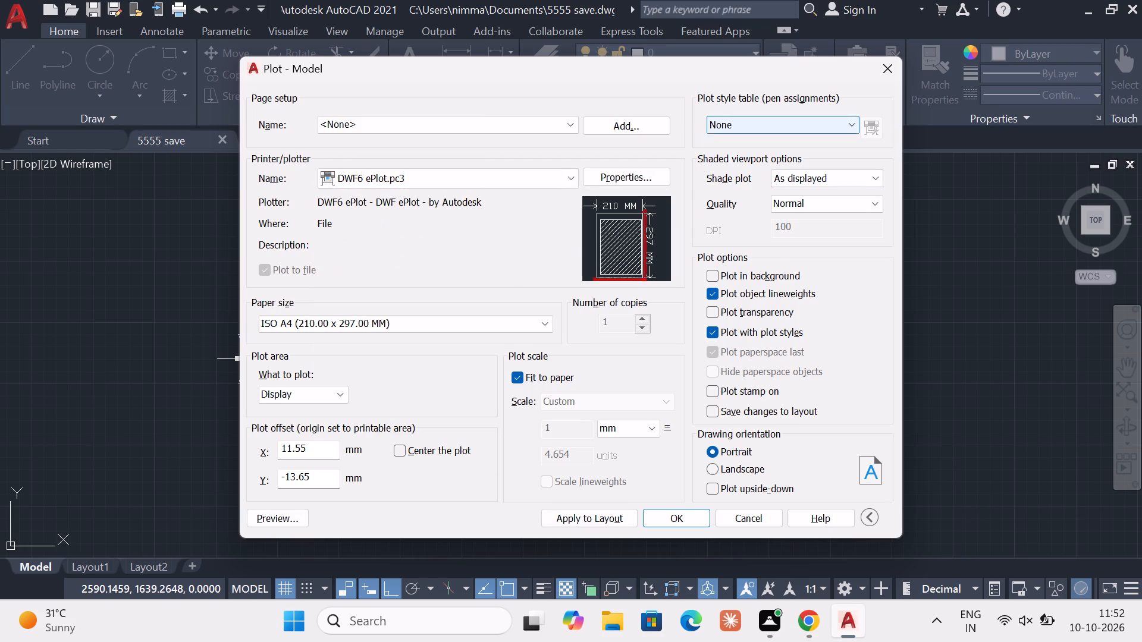
click(804, 155)
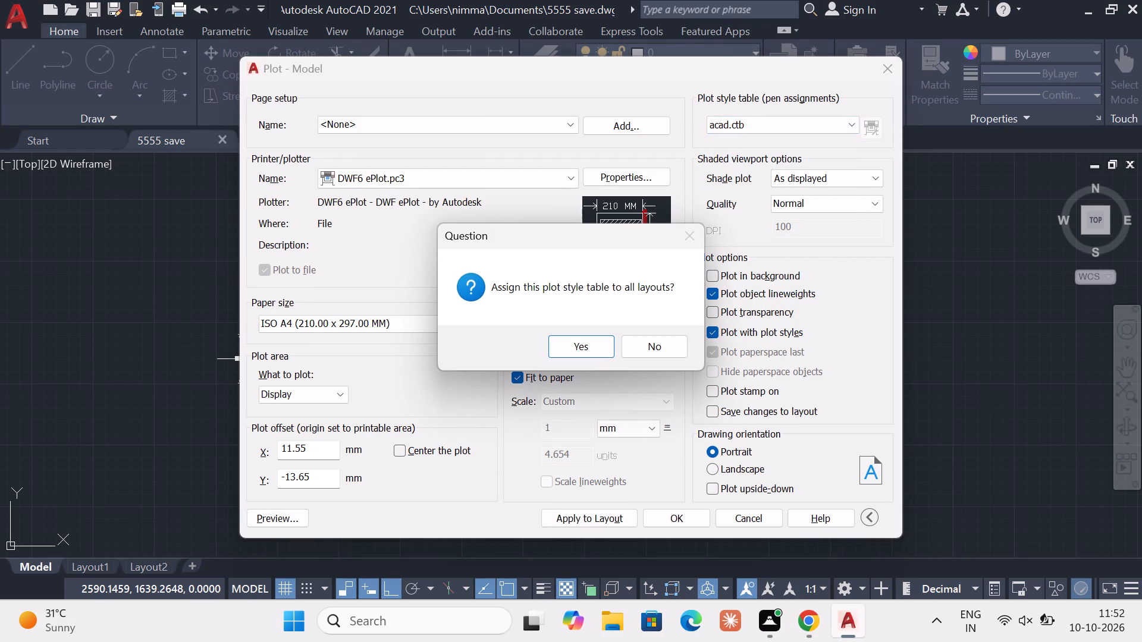
click(566, 341)
Set the plot area to a window enclosing the whole dimensioned part and its centre lines.
click(344, 401)
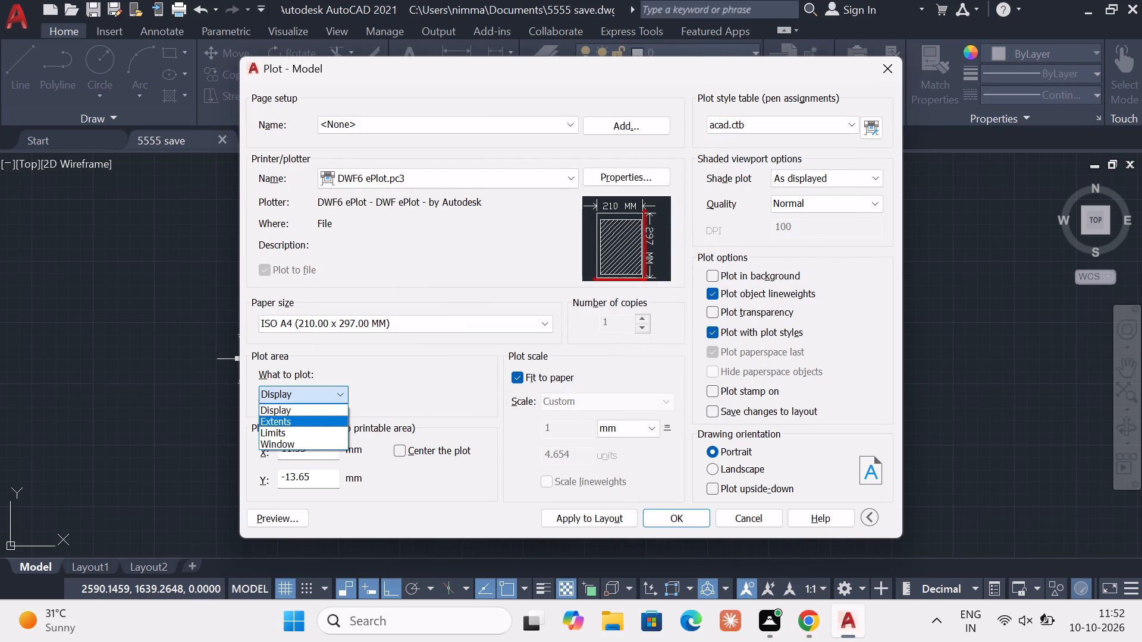
click(325, 442)
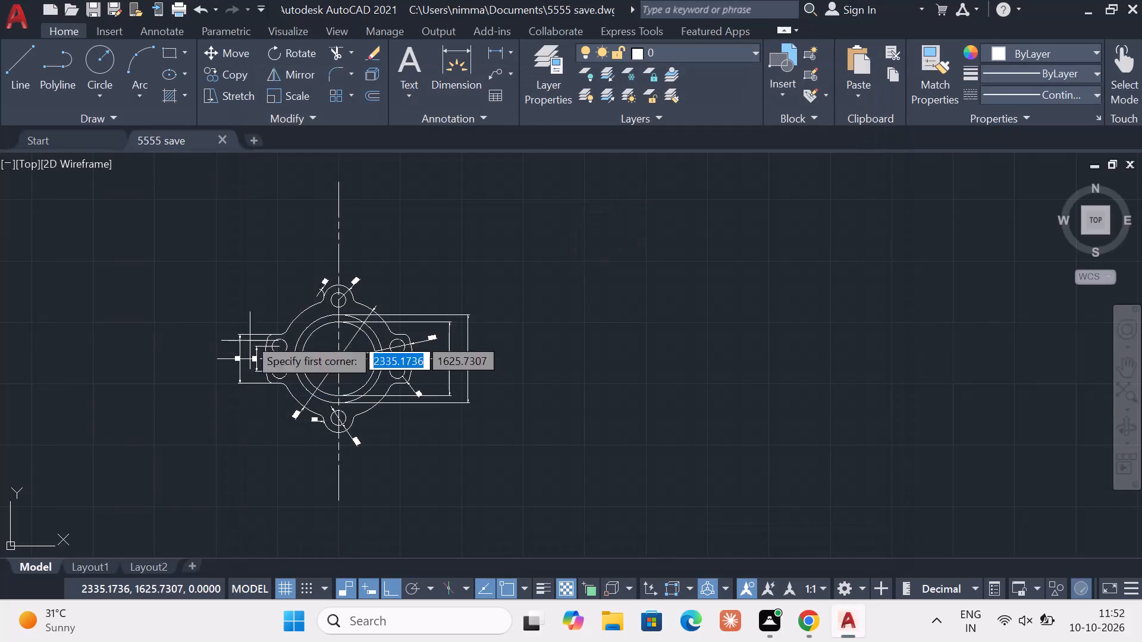
scroll(203, 219, down, 2)
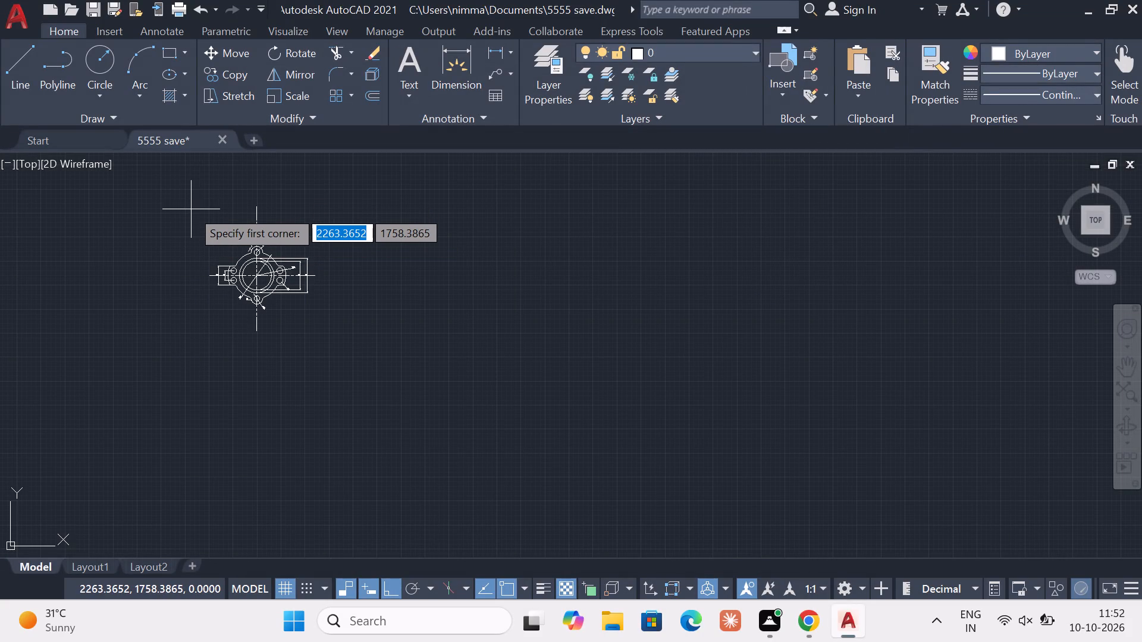
click(191, 205)
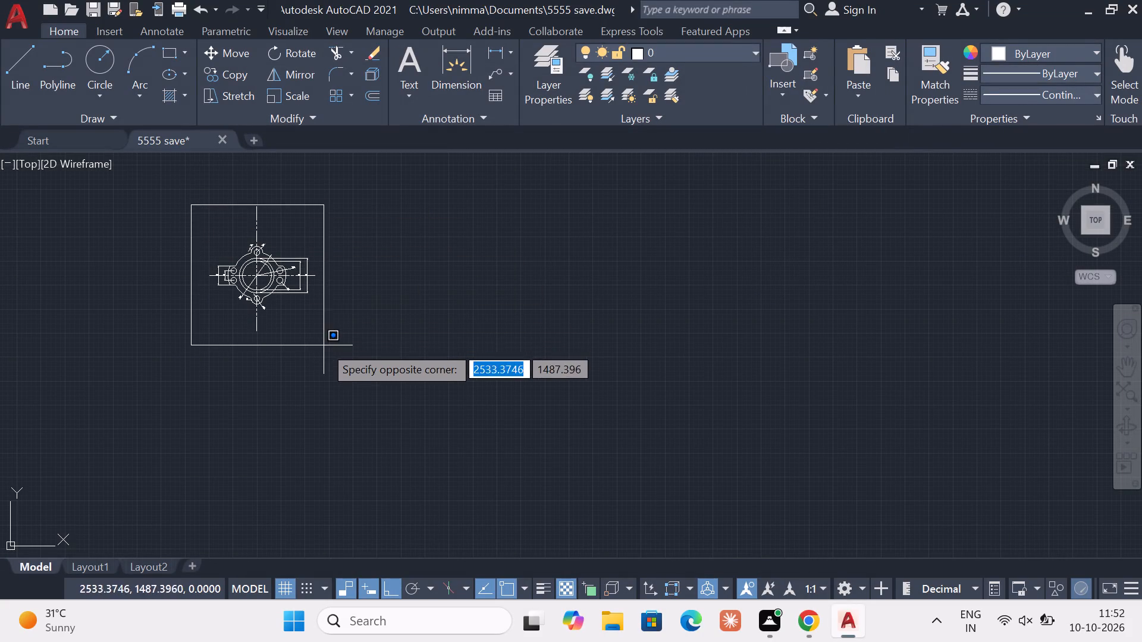
click(325, 346)
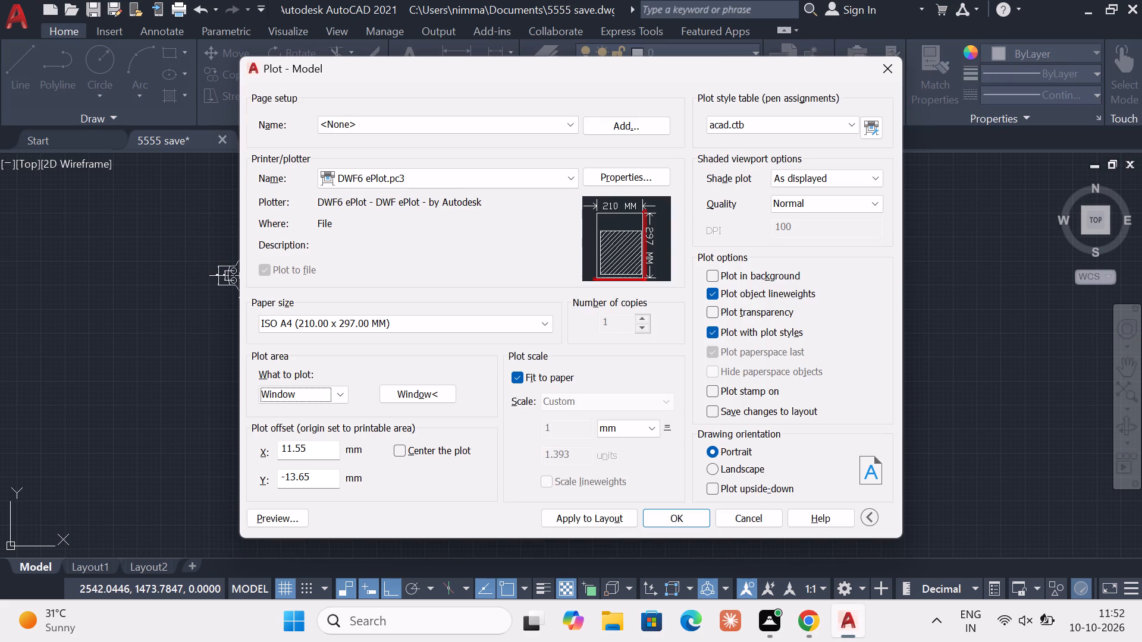
Preview the plot and output it to the Documents folder as "5555 save-Model.dwf".
click(287, 516)
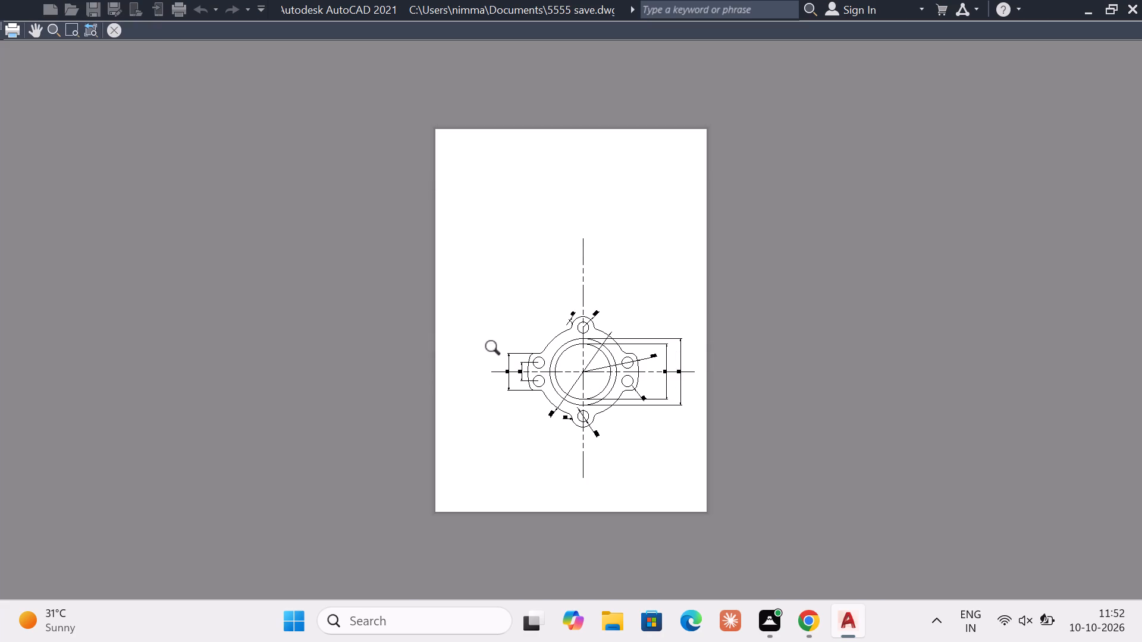
click(14, 26)
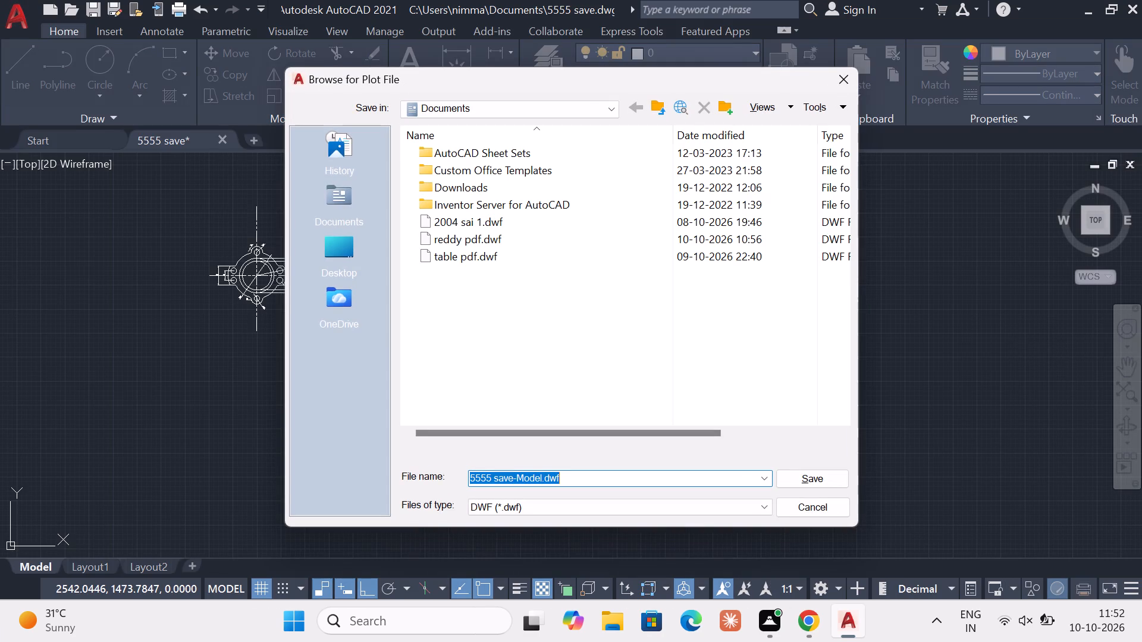
click(644, 473)
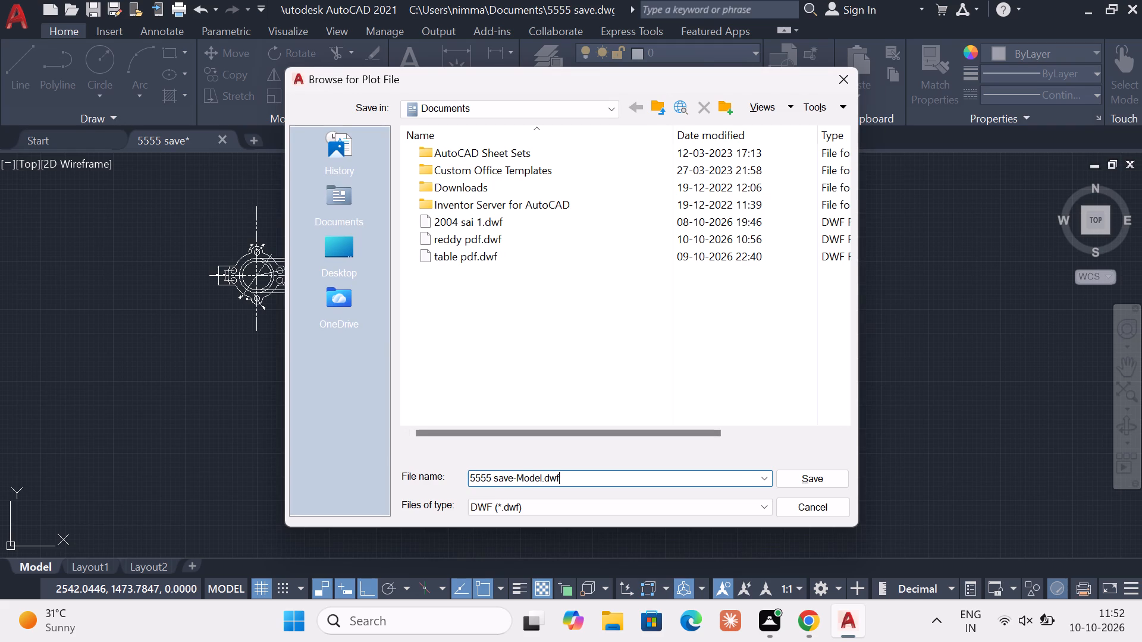
click(795, 478)
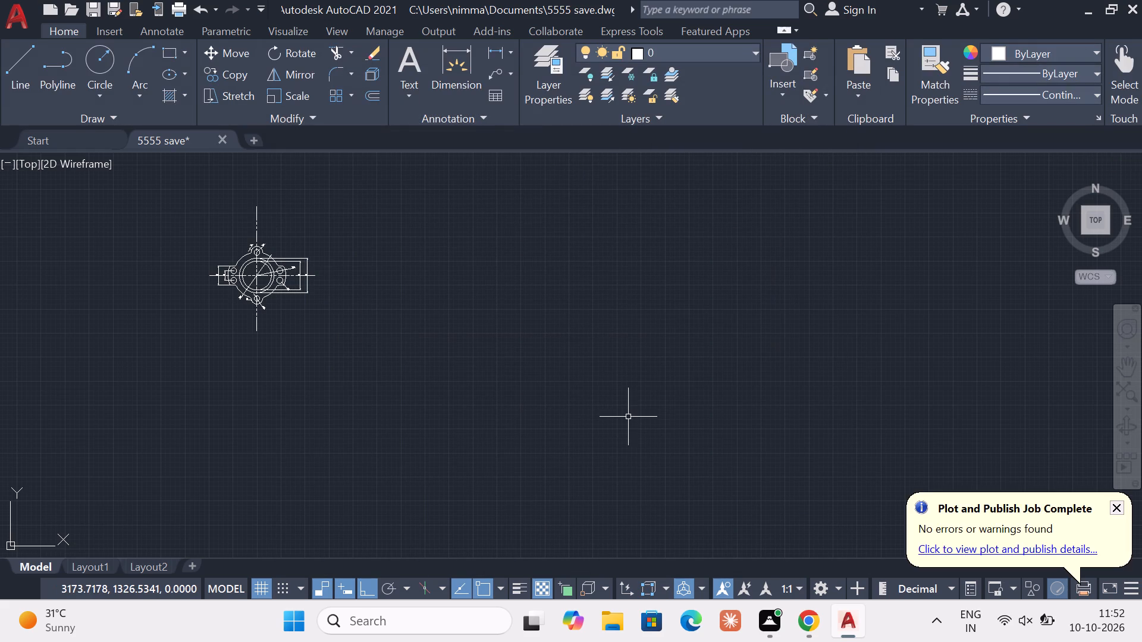
click(1117, 507)
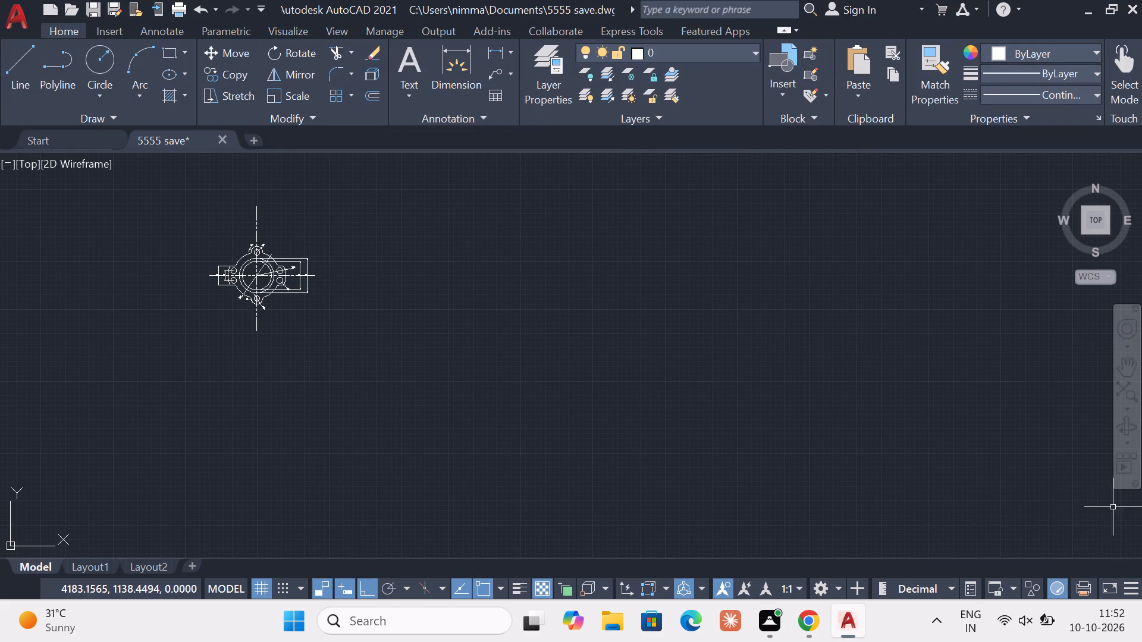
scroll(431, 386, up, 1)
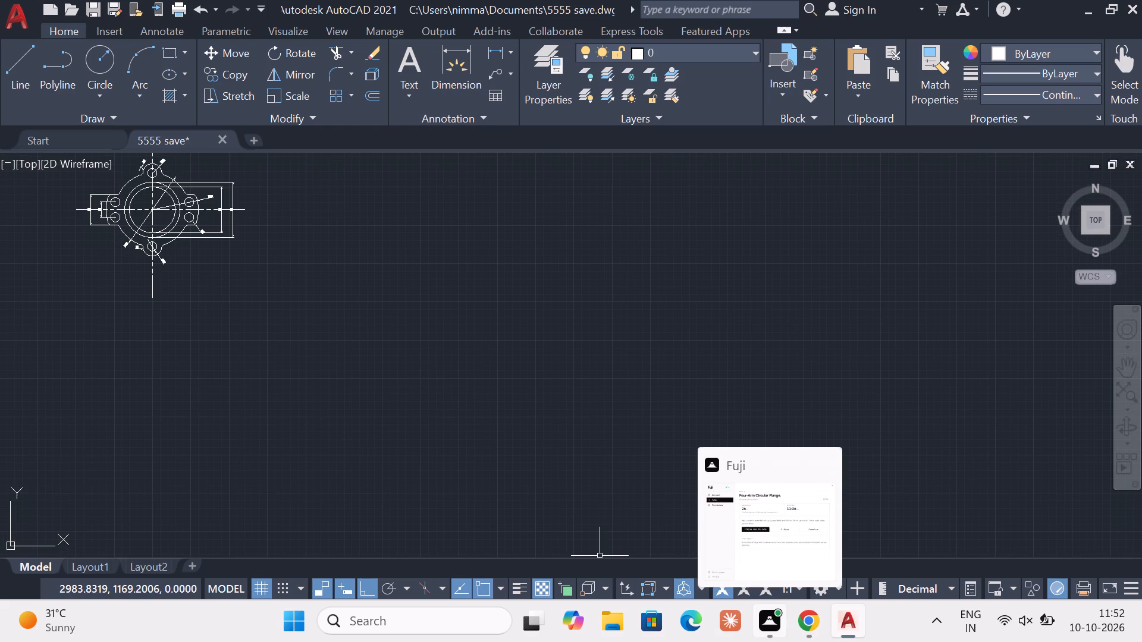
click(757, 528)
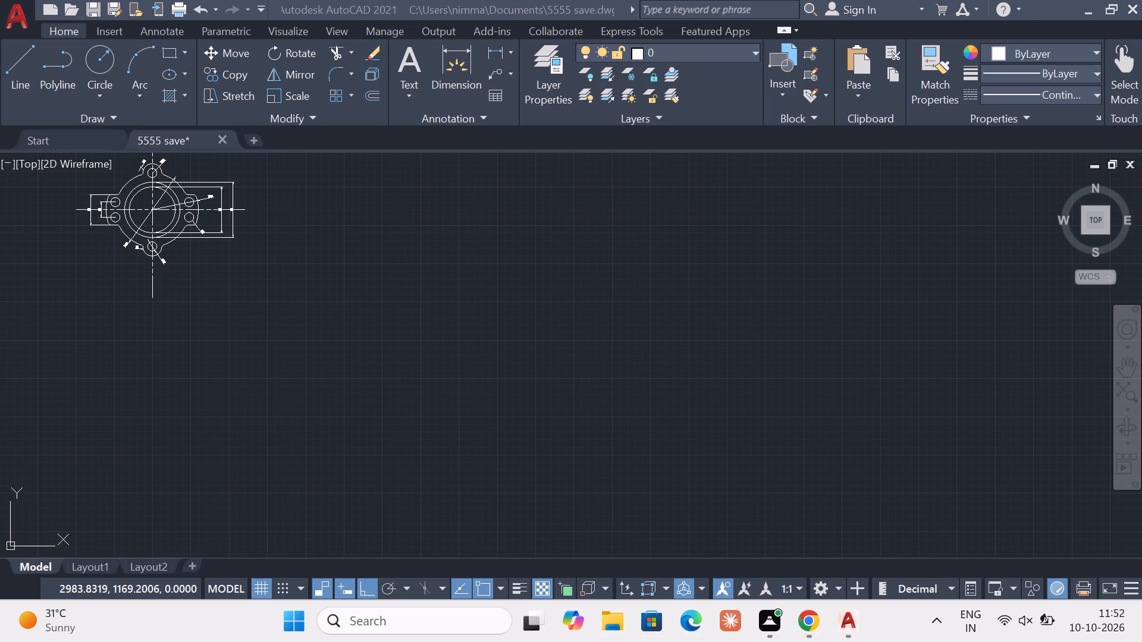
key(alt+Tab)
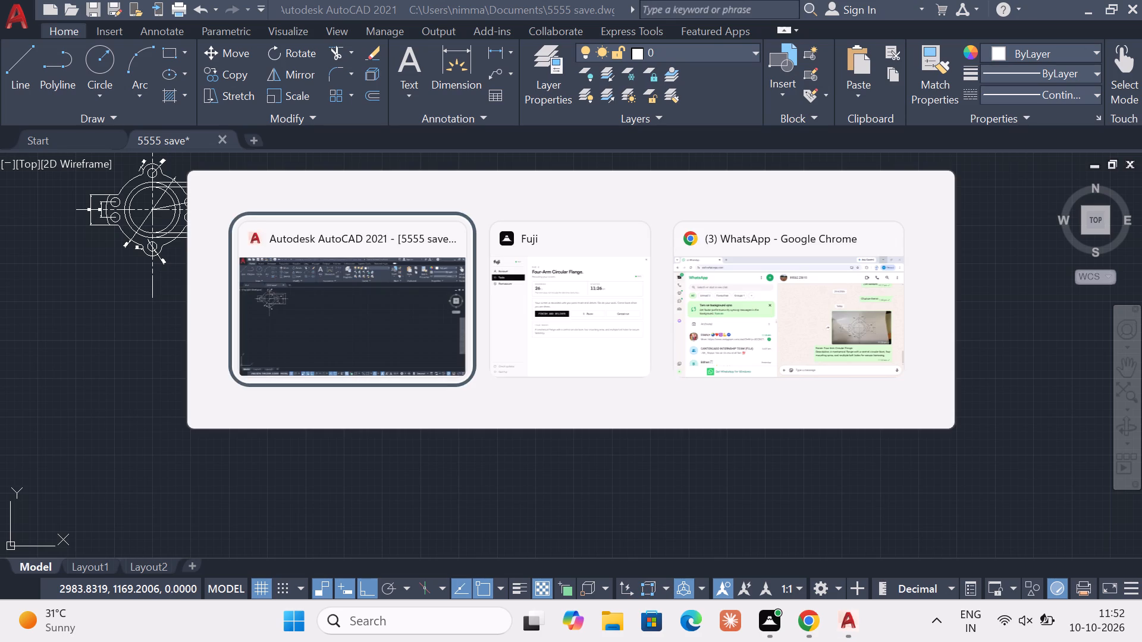